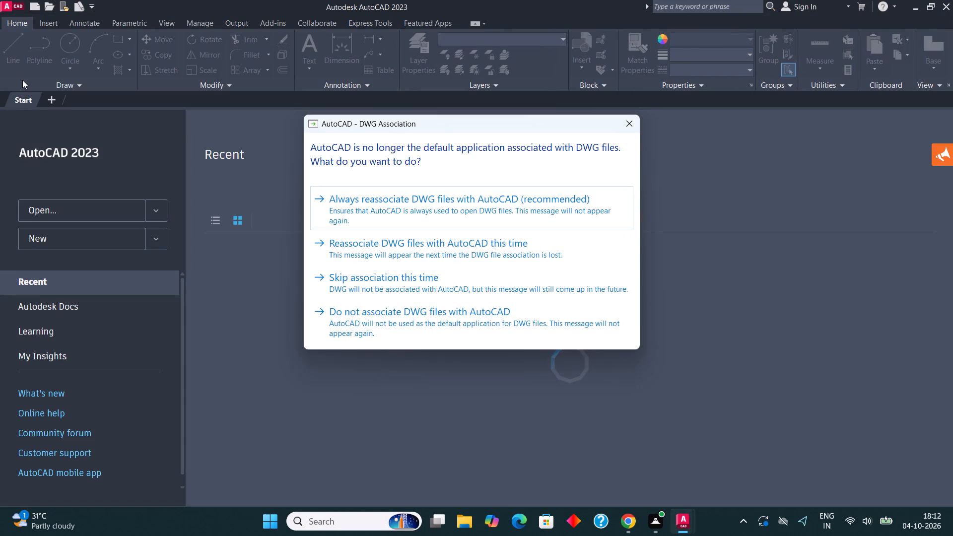
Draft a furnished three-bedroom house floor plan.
Dismiss the DWG file association prompt without choosing an option and start a new blank drawing.
{"action": "left_click", "coordinate": [617, 124]}
{"action": "left_click", "coordinate": [632, 126]}
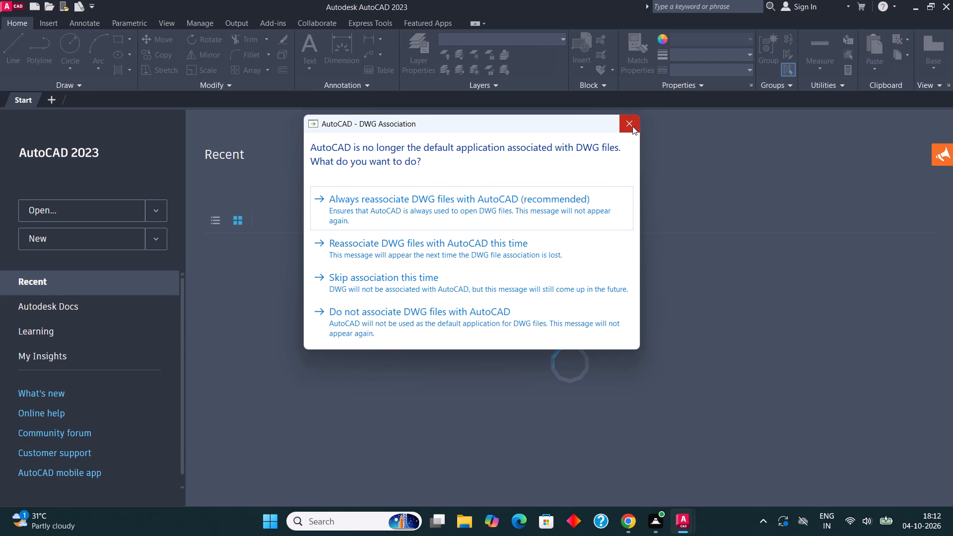
{"action": "left_click", "coordinate": [107, 233]}
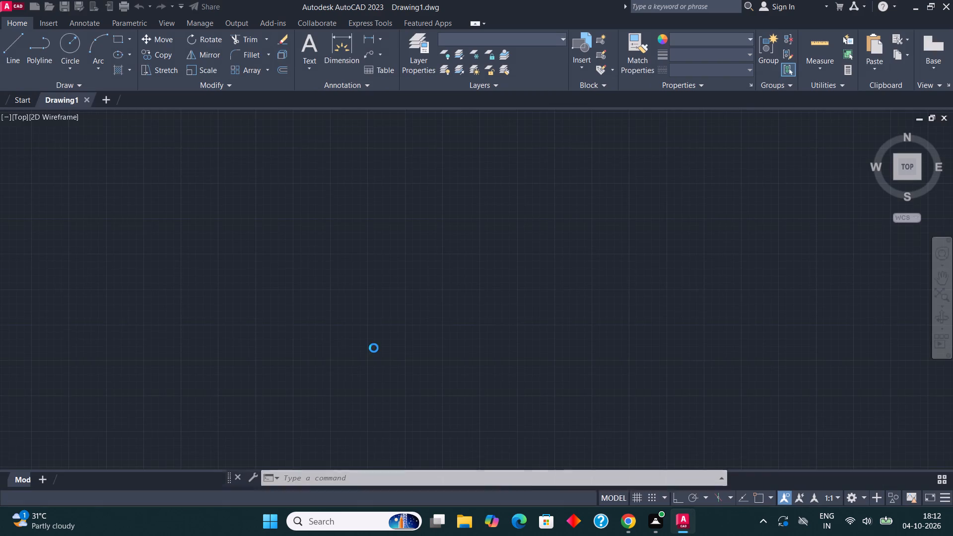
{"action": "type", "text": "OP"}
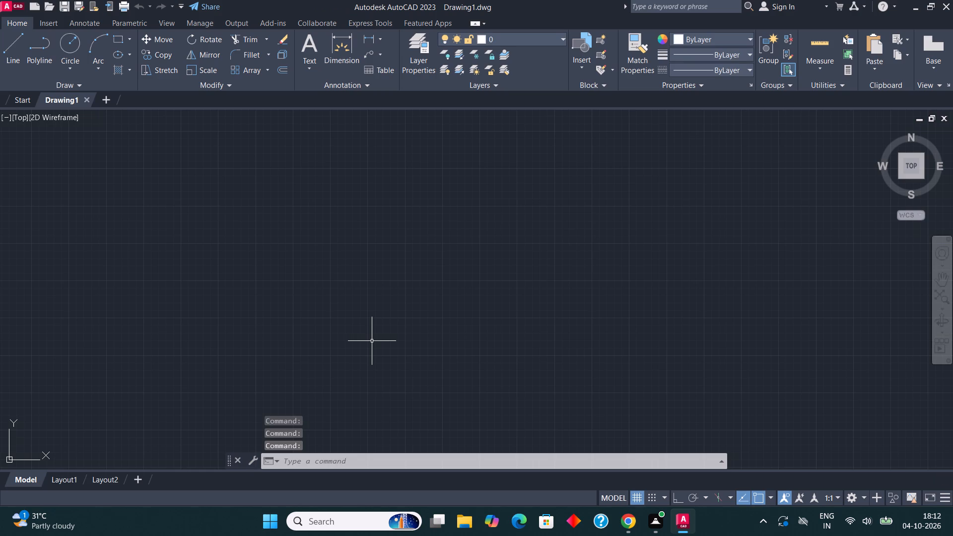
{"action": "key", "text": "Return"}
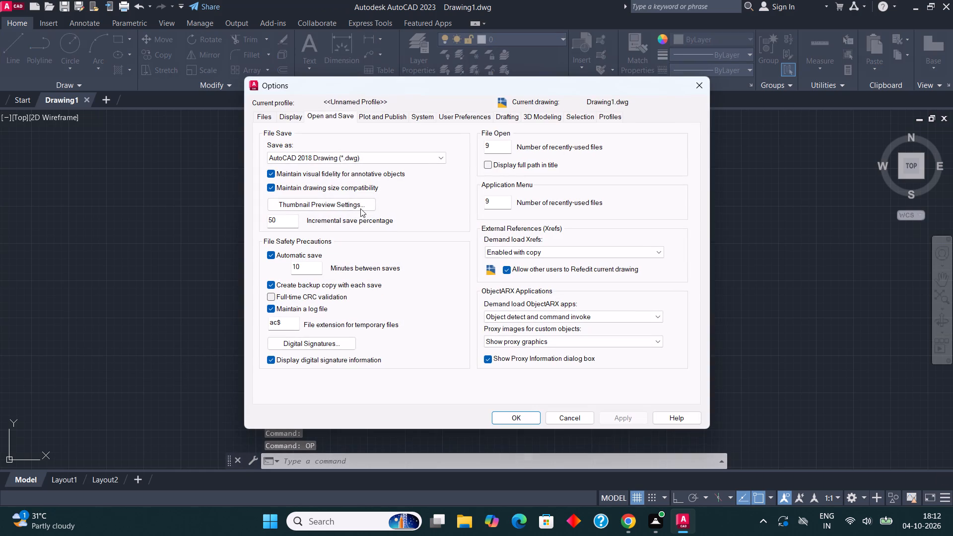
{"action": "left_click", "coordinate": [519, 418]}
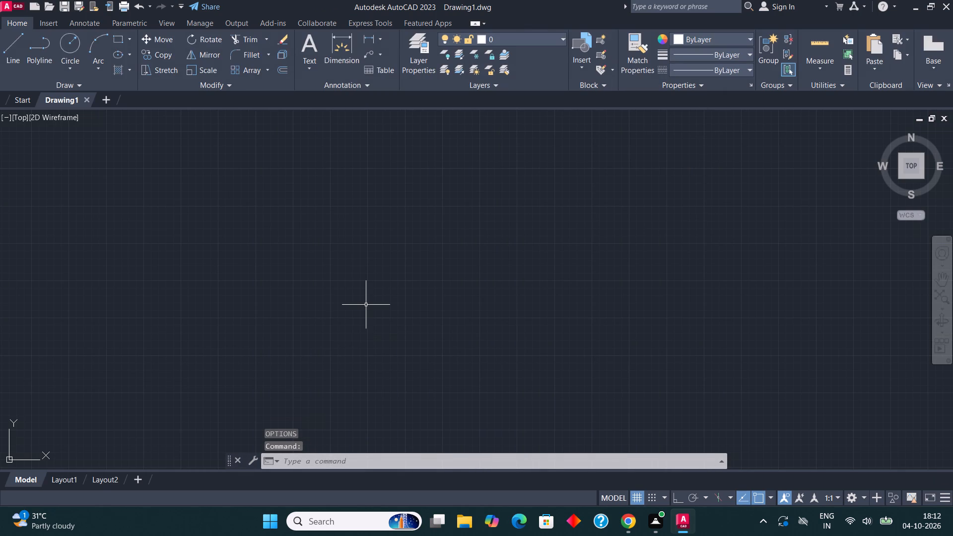
Configure the drawing units to Architectural length with 0'-0" precision and Inches as the insertion scale.
{"action": "type", "text": "UN"}
{"action": "key", "text": "Return"}
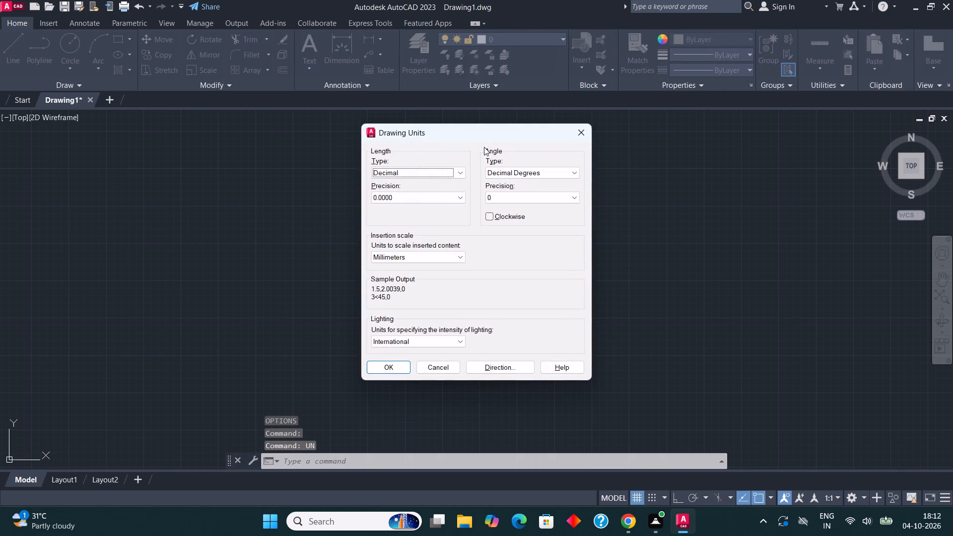
{"action": "left_click", "coordinate": [444, 176]}
{"action": "left_click", "coordinate": [426, 183]}
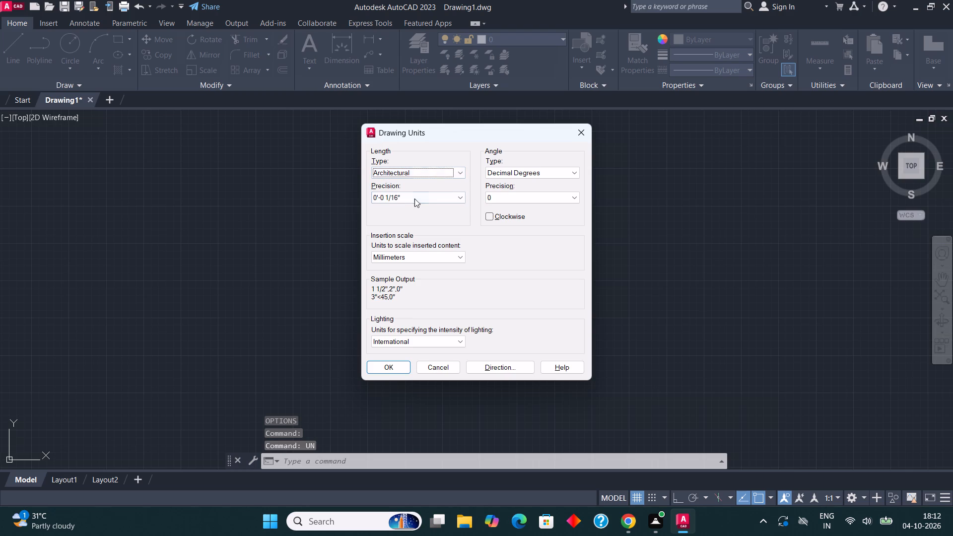
{"action": "left_click", "coordinate": [414, 199]}
{"action": "left_click", "coordinate": [404, 208]}
{"action": "left_click", "coordinate": [417, 260]}
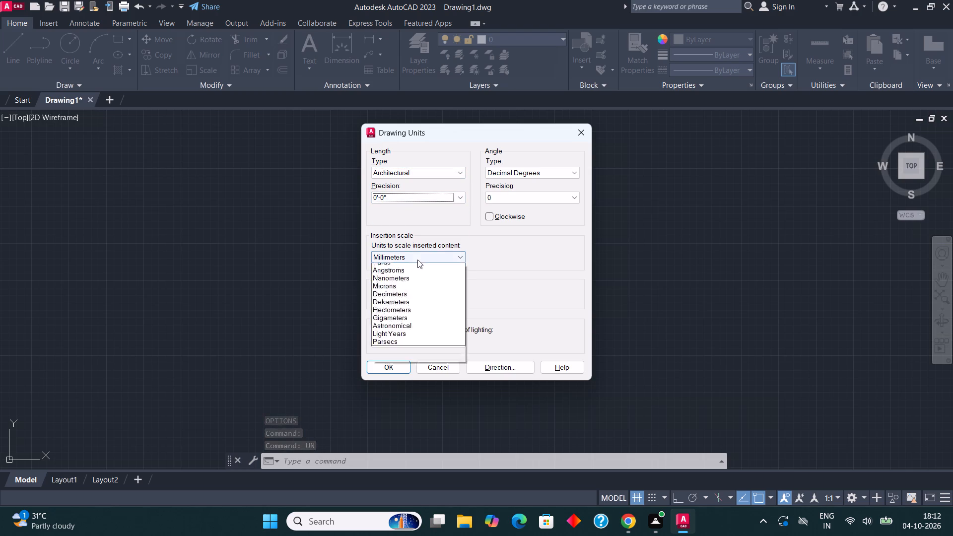
{"action": "left_click", "coordinate": [408, 270]}
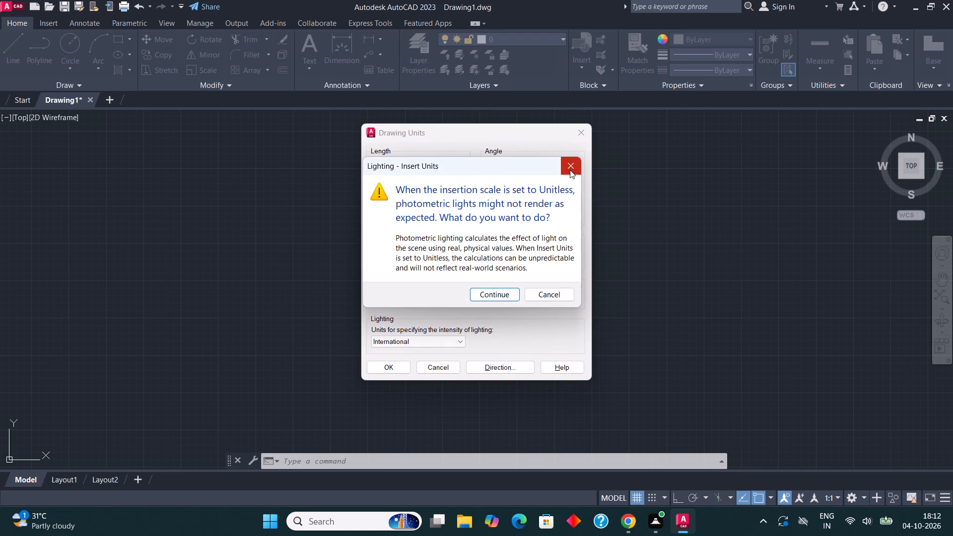
{"action": "left_click", "coordinate": [570, 169]}
{"action": "left_click", "coordinate": [397, 256]}
{"action": "left_click", "coordinate": [392, 275]}
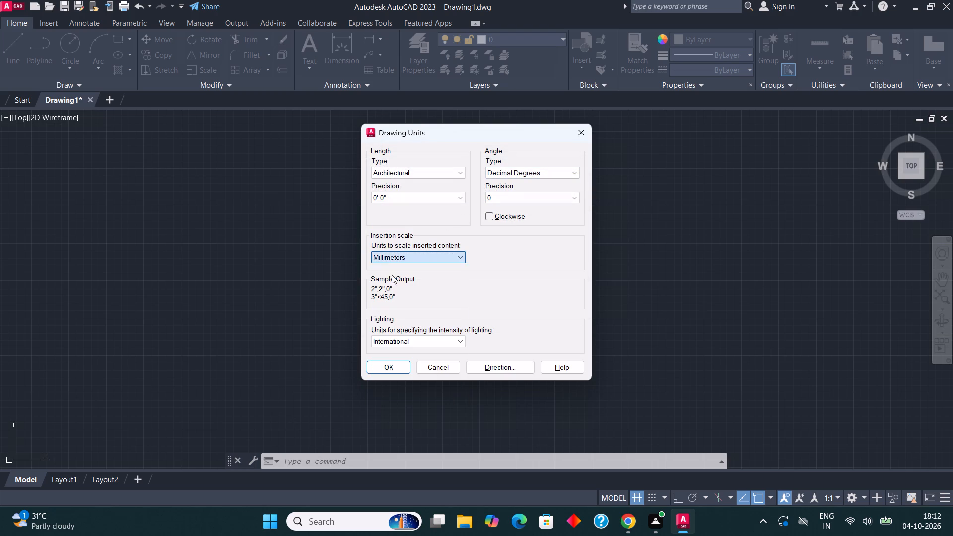
{"action": "left_click", "coordinate": [397, 364]}
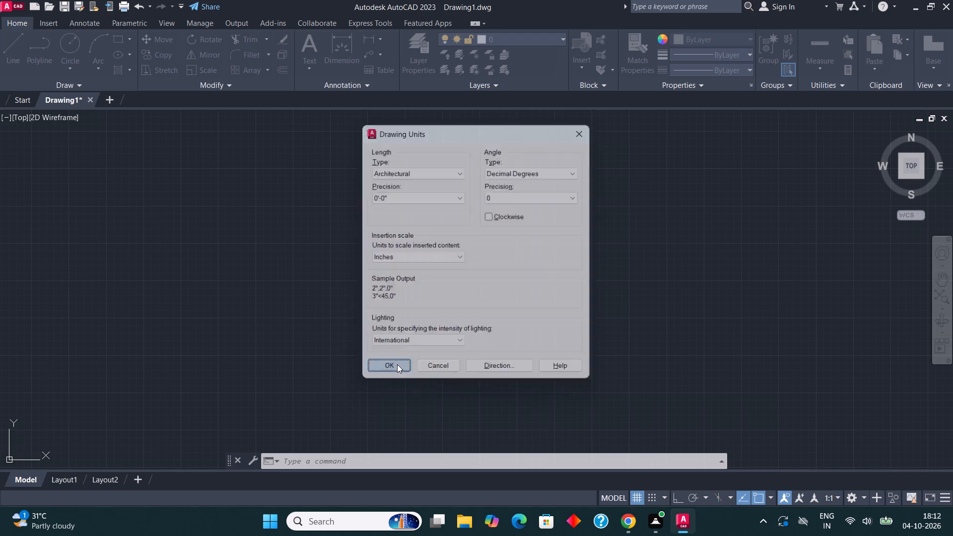
Modify the ISO-25 dimension style's primary units to Architectural format with 0'-0" precision.
{"action": "type", "text": "DIM"}
{"action": "left_click", "coordinate": [377, 355]}
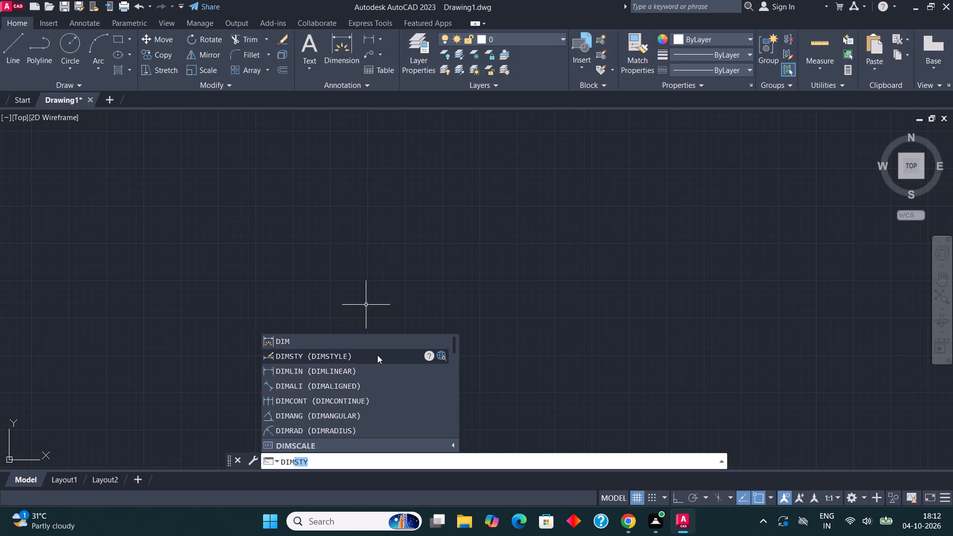
{"action": "left_click", "coordinate": [601, 238]}
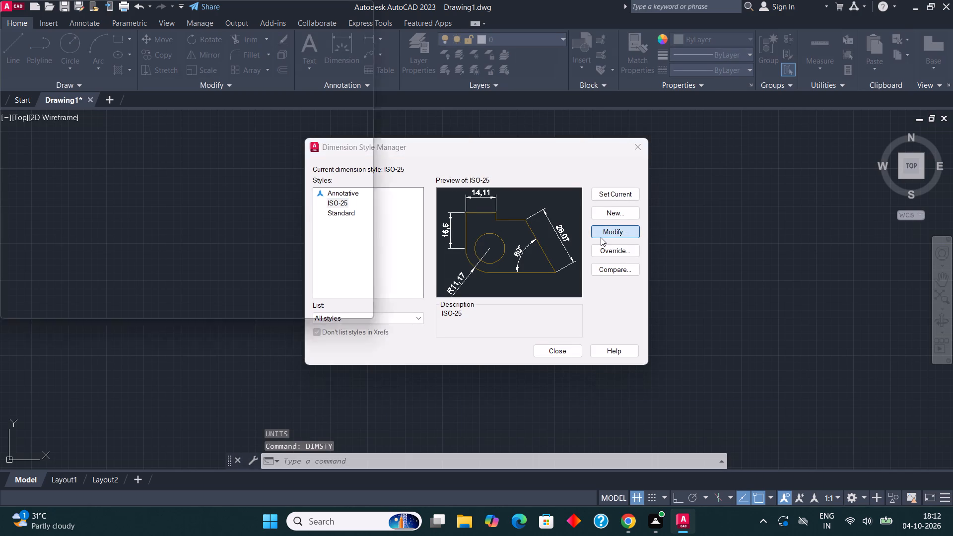
{"action": "left_click", "coordinate": [441, 124]}
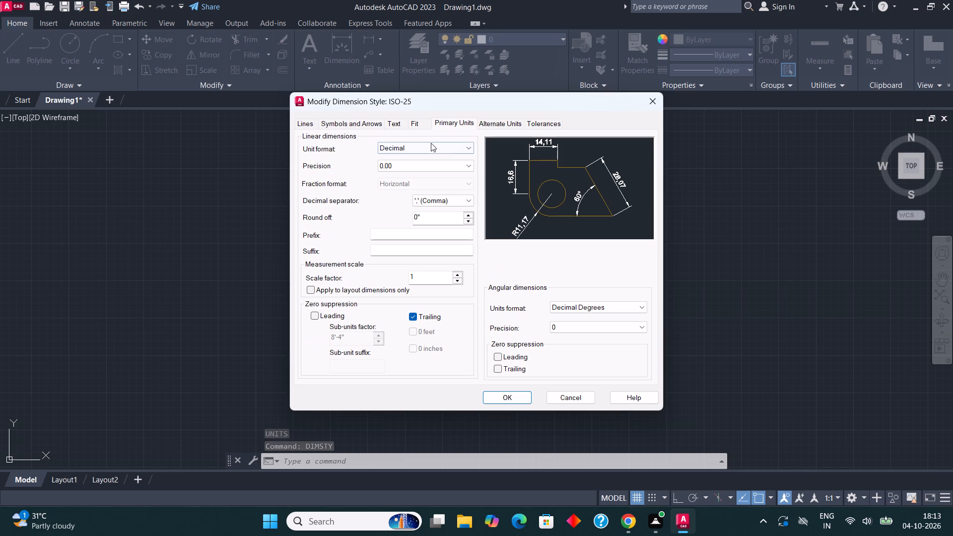
{"action": "left_click", "coordinate": [429, 150]}
{"action": "left_click", "coordinate": [414, 182]}
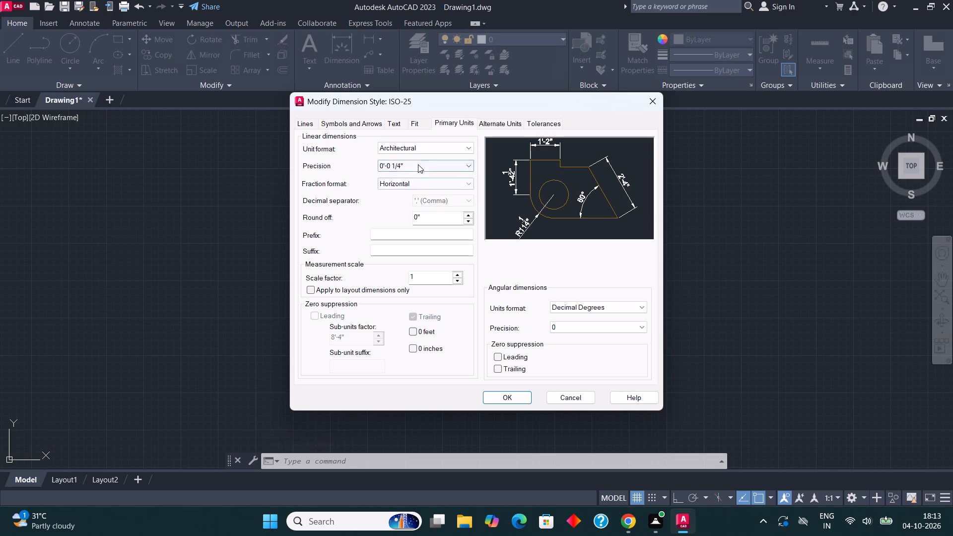
{"action": "left_click", "coordinate": [418, 164]}
{"action": "left_click", "coordinate": [407, 176]}
Set the ISO-25 dimension text height to 5", make the style current and close the style manager.
{"action": "left_click", "coordinate": [396, 124]}
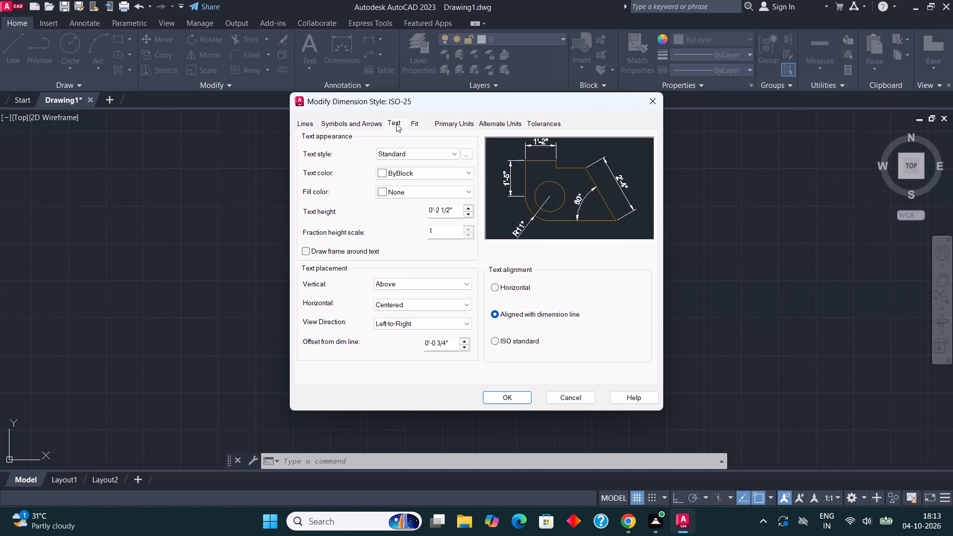
{"action": "left_click_drag", "start_coordinate": [455, 209], "coordinate": [408, 209]}
{"action": "type", "text": "5\""}
{"action": "left_click", "coordinate": [505, 394]}
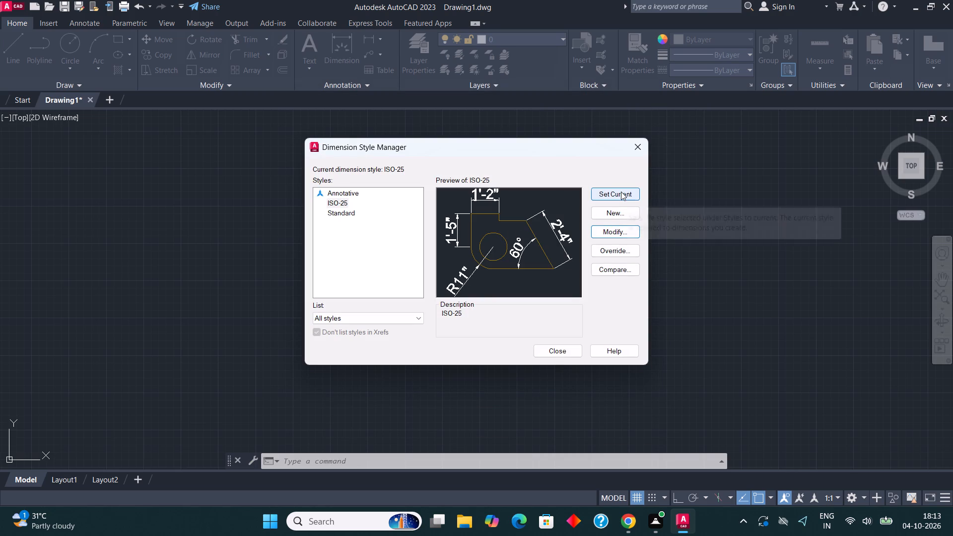
{"action": "left_click", "coordinate": [621, 192]}
{"action": "left_click", "coordinate": [553, 350]}
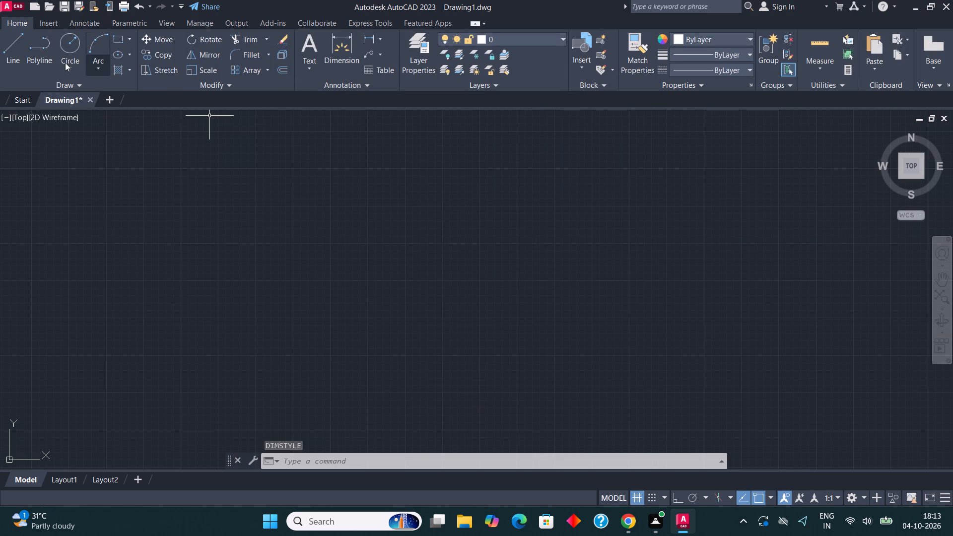
Draw a closed upright rectangular outline 40' wide and 70' high from straight lines, with Ortho turned on.
{"action": "left_click", "coordinate": [17, 49]}
{"action": "key", "text": "F8"}
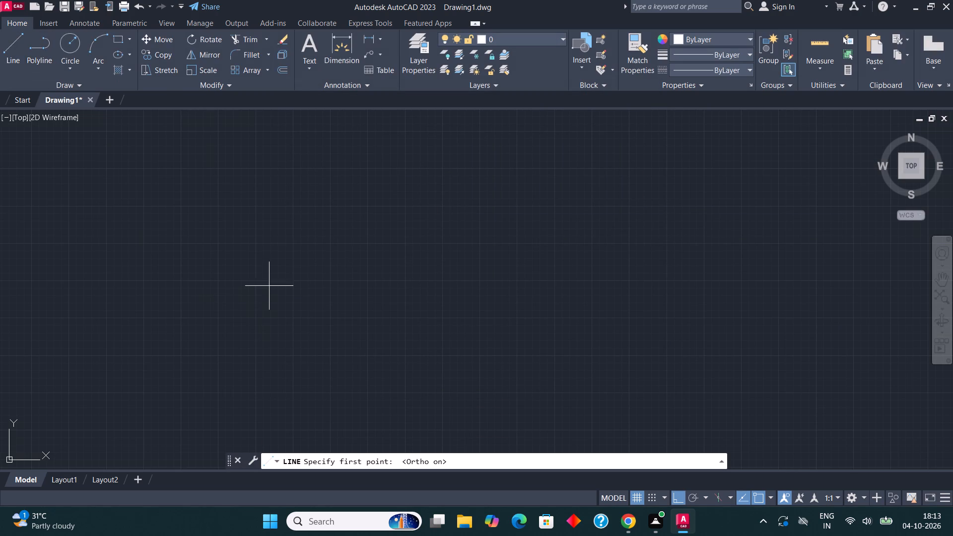
{"action": "left_click", "coordinate": [266, 277]}
{"action": "type", "text": "40'"}
{"action": "key", "text": "Return"}
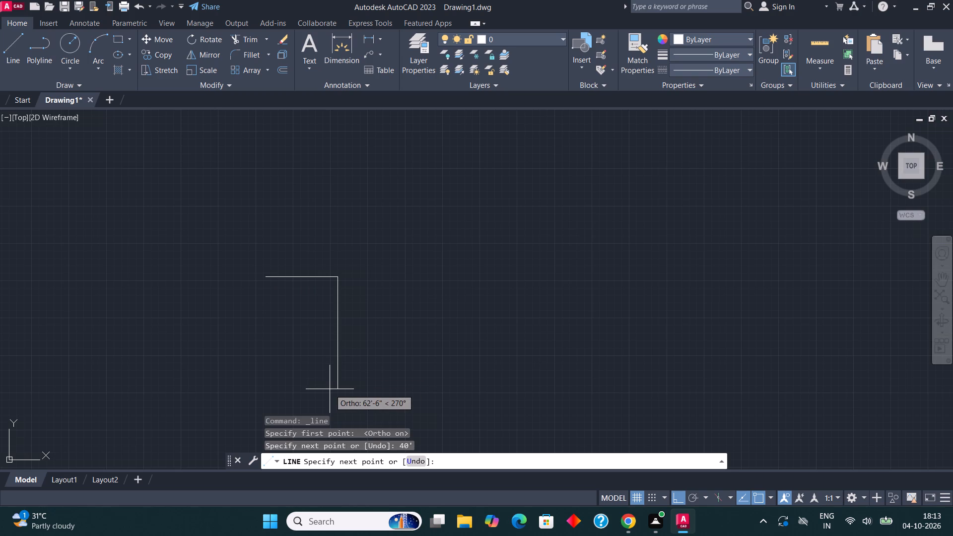
{"action": "type", "text": "70'"}
{"action": "key", "text": "Return"}
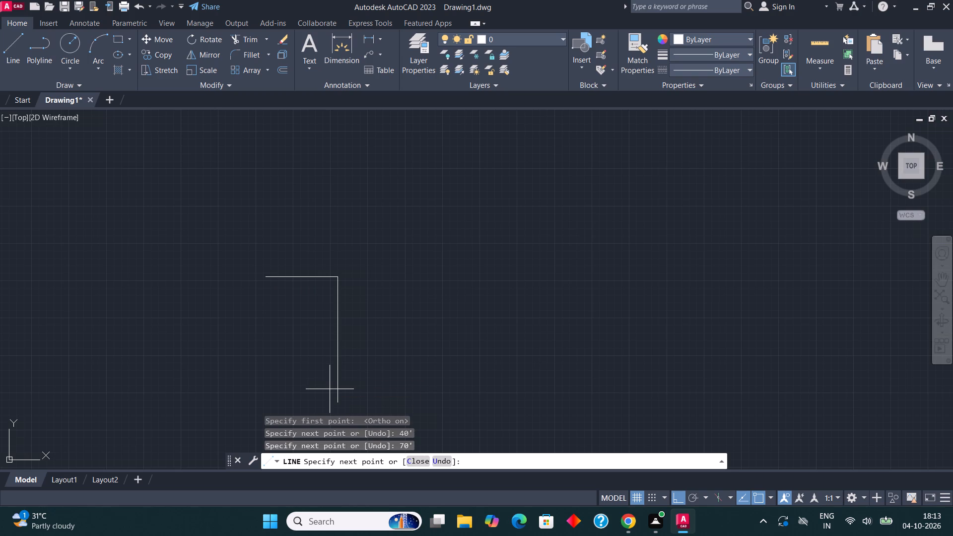
{"action": "scroll", "coordinate": [366, 341], "scroll_direction": "down", "scroll_amount": 3}
{"action": "scroll", "coordinate": [352, 353], "scroll_direction": "up", "scroll_amount": 3}
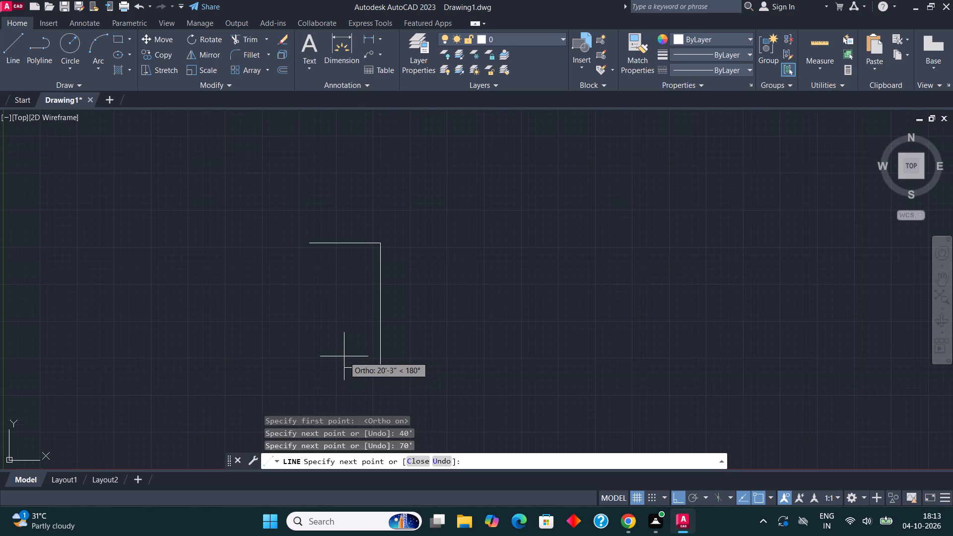
{"action": "type", "text": "40'"}
{"action": "key", "text": "Return"}
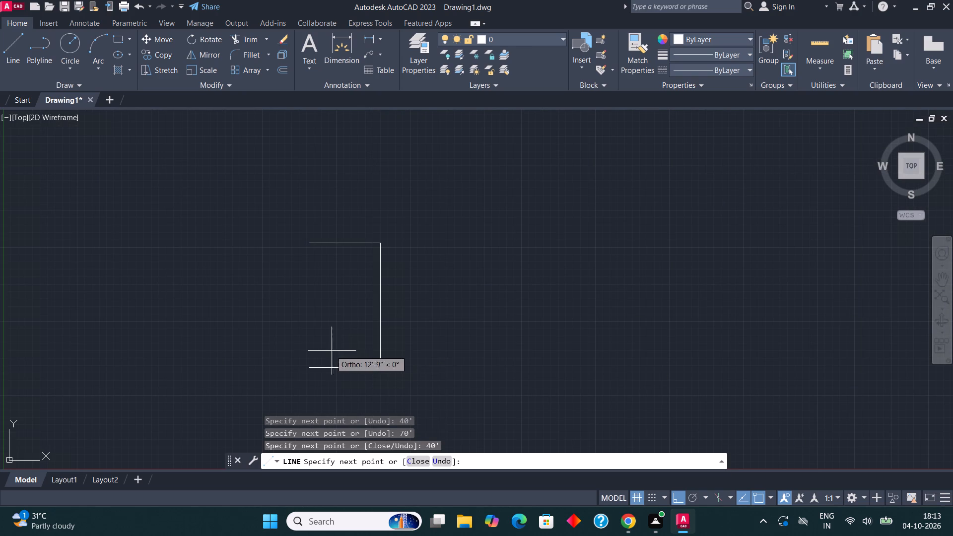
{"action": "left_click", "coordinate": [311, 245]}
{"action": "scroll", "coordinate": [383, 238], "scroll_direction": "down", "scroll_amount": 2}
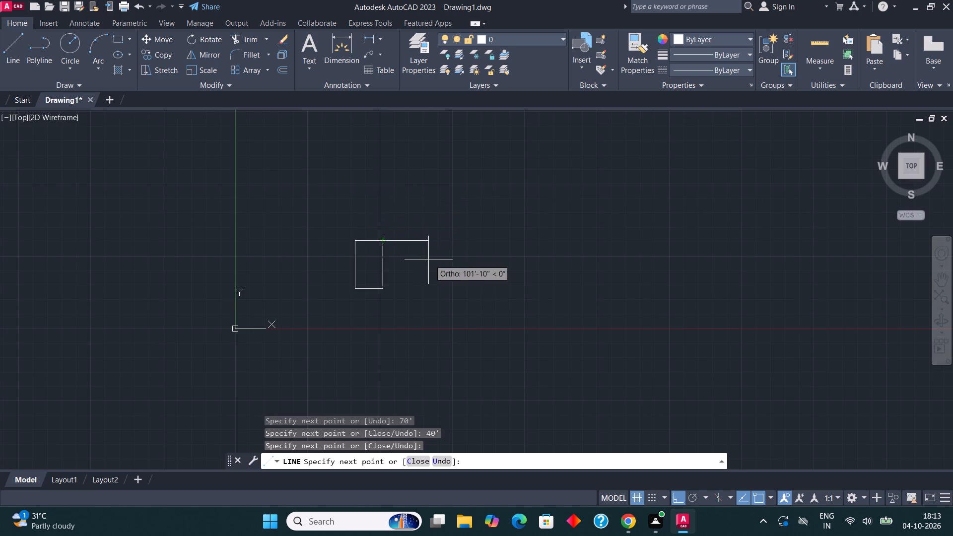
{"action": "middle_click_drag", "start_coordinate": [445, 258], "coordinate": [528, 249]}
{"action": "key", "text": "Escape"}
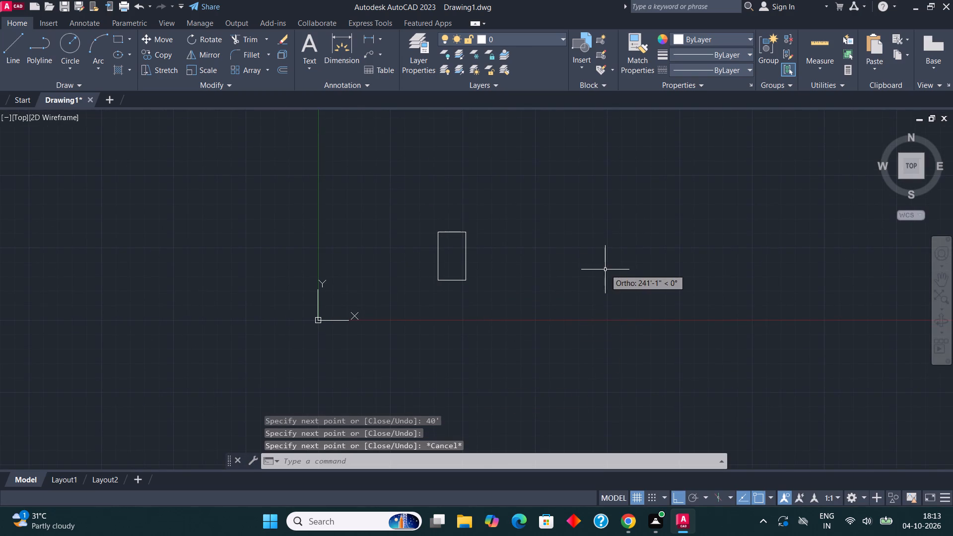
Trace a rectangle over the line outline, from its lower-right corner to its upper-left corner.
{"action": "middle_click_drag", "start_coordinate": [582, 275], "coordinate": [586, 268]}
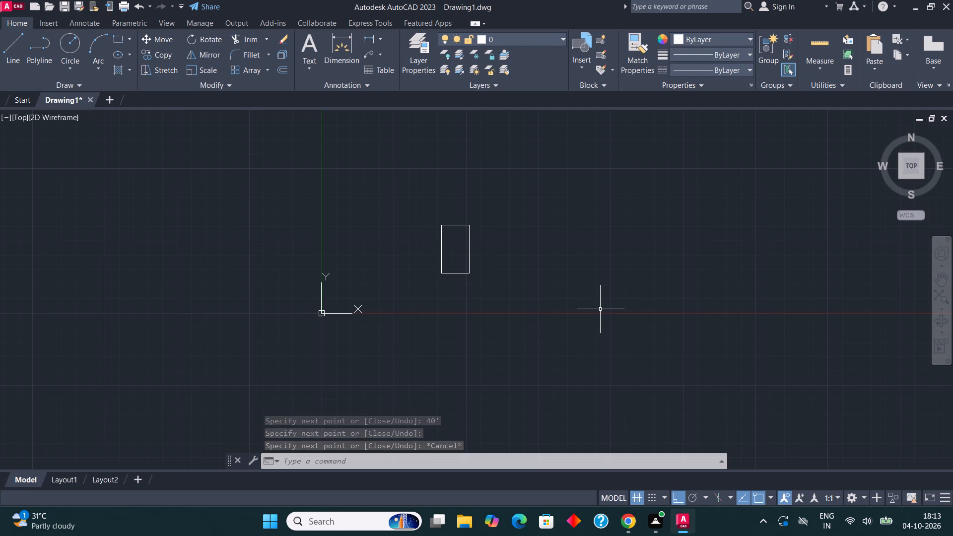
{"action": "middle_click_drag", "start_coordinate": [447, 325], "coordinate": [447, 274]}
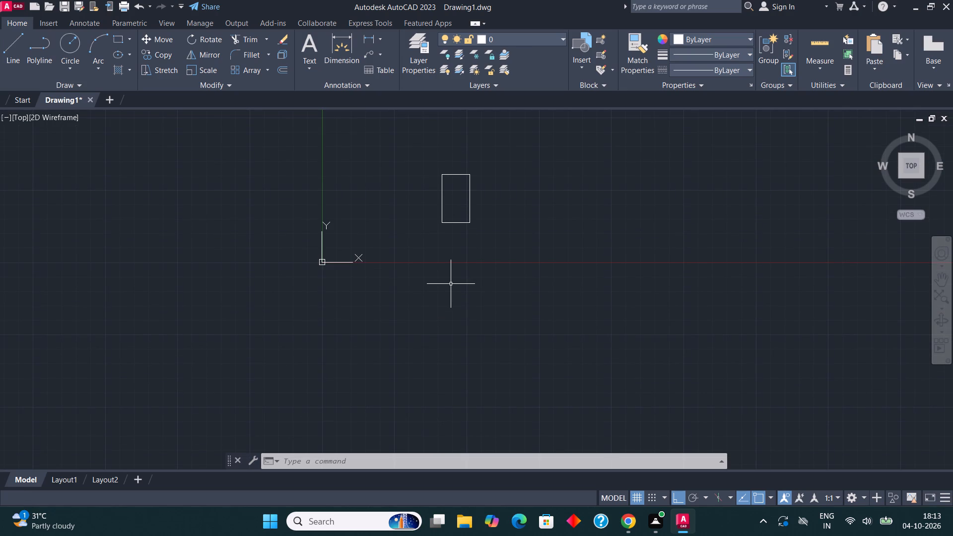
{"action": "middle_click_drag", "start_coordinate": [498, 188], "coordinate": [483, 260]}
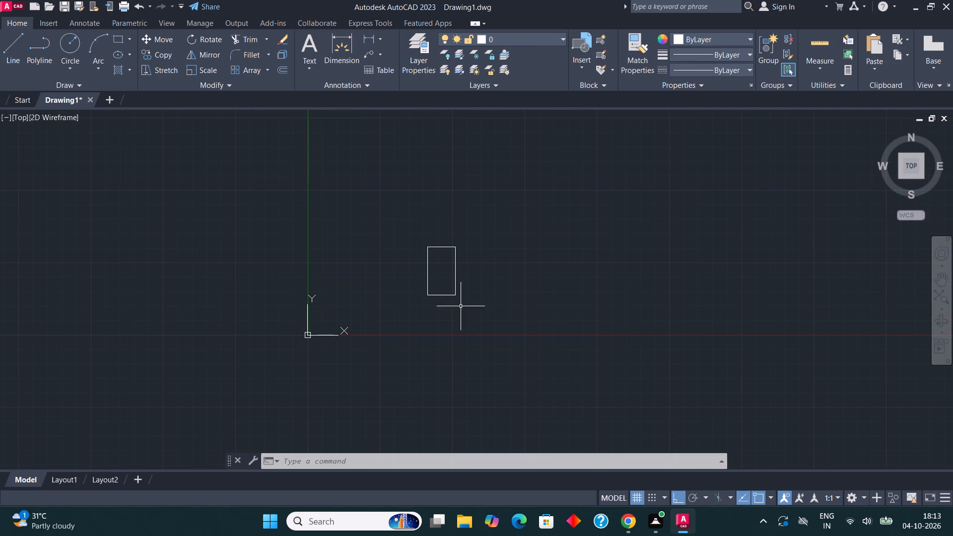
{"action": "middle_click_drag", "start_coordinate": [463, 290], "coordinate": [449, 315]}
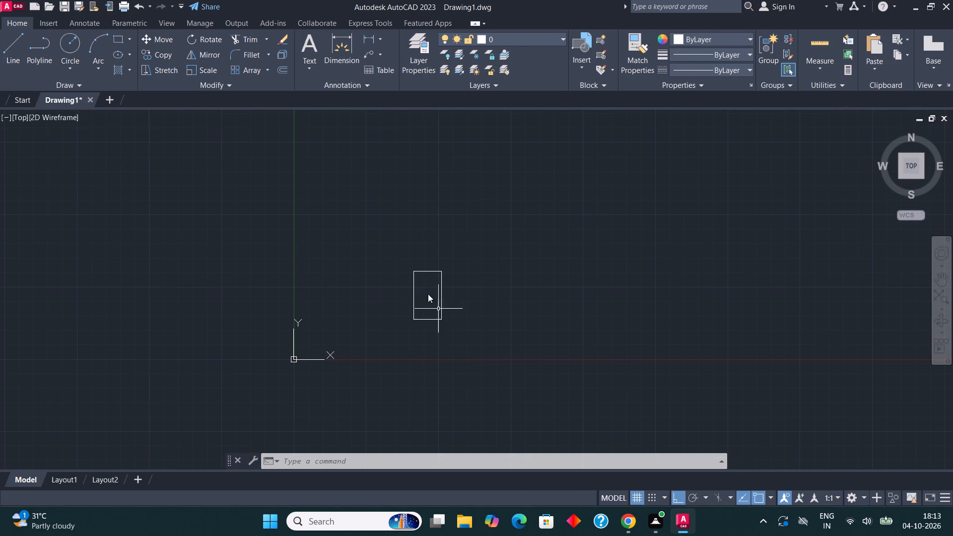
{"action": "left_click", "coordinate": [117, 39]}
{"action": "scroll", "coordinate": [442, 322], "scroll_direction": "up", "scroll_amount": 3}
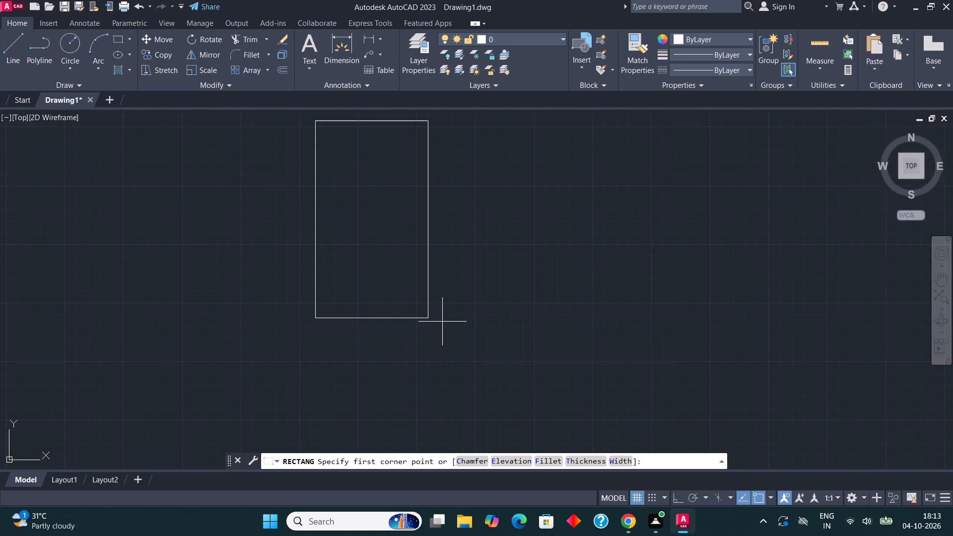
{"action": "left_click", "coordinate": [429, 318]}
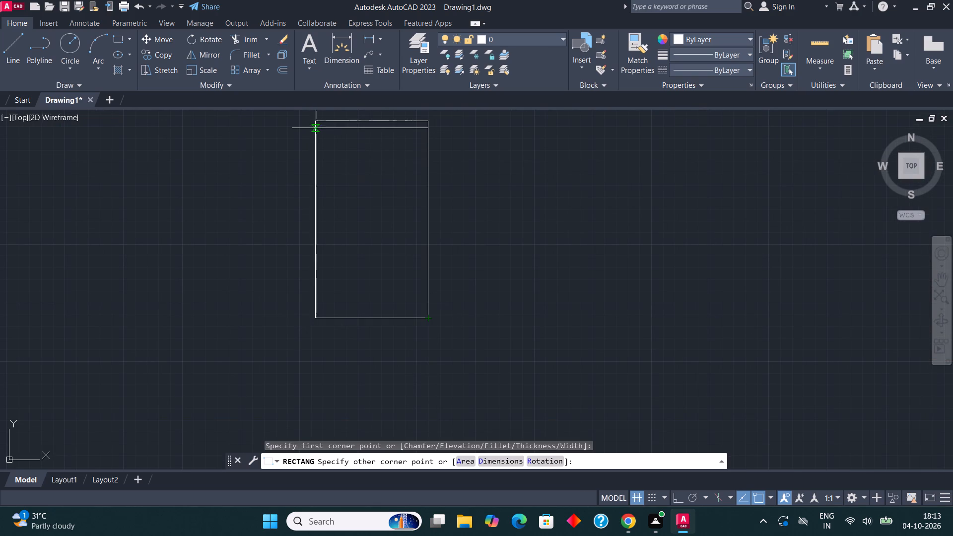
{"action": "left_click", "coordinate": [315, 124]}
Offset the traced rectangle 9" inward to form the outer wall thickness.
{"action": "left_click", "coordinate": [355, 265]}
{"action": "left_click", "coordinate": [230, 187]}
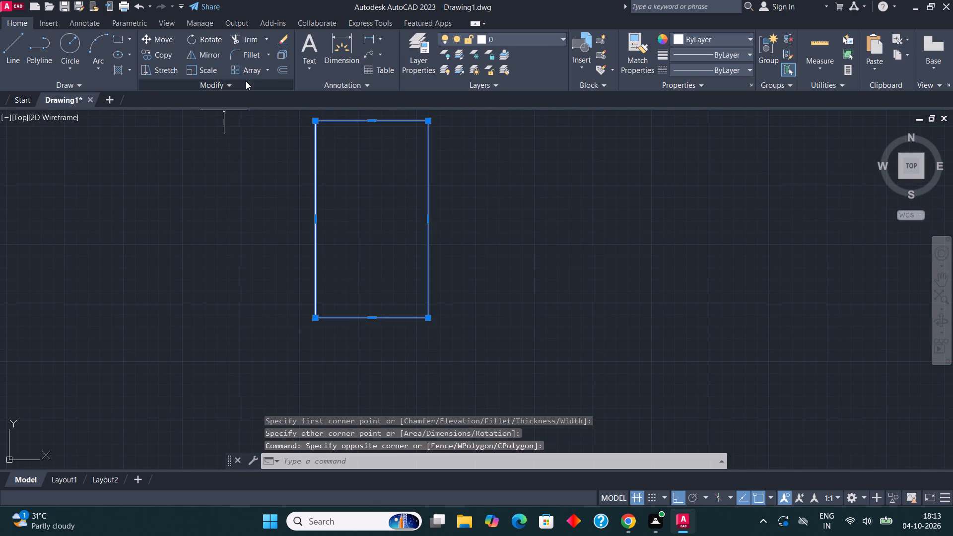
{"action": "left_click", "coordinate": [284, 68]}
{"action": "left_click", "coordinate": [363, 121]}
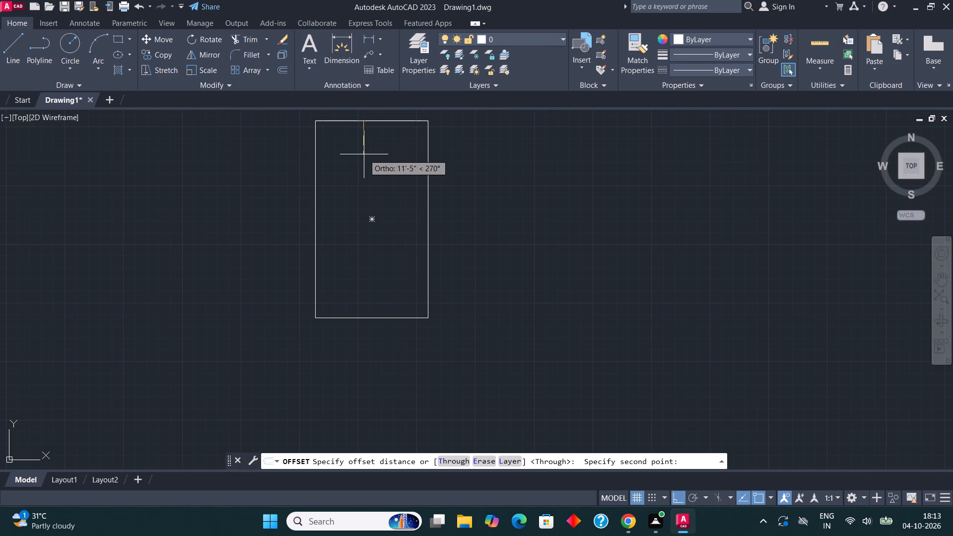
{"action": "type", "text": "9\""}
{"action": "key", "text": "Return"}
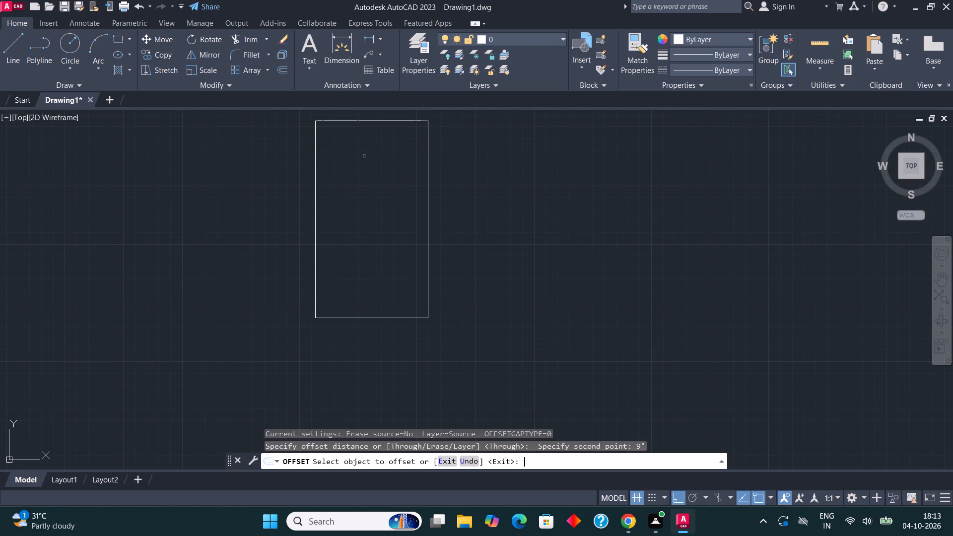
{"action": "left_click", "coordinate": [374, 122]}
{"action": "left_click", "coordinate": [373, 169]}
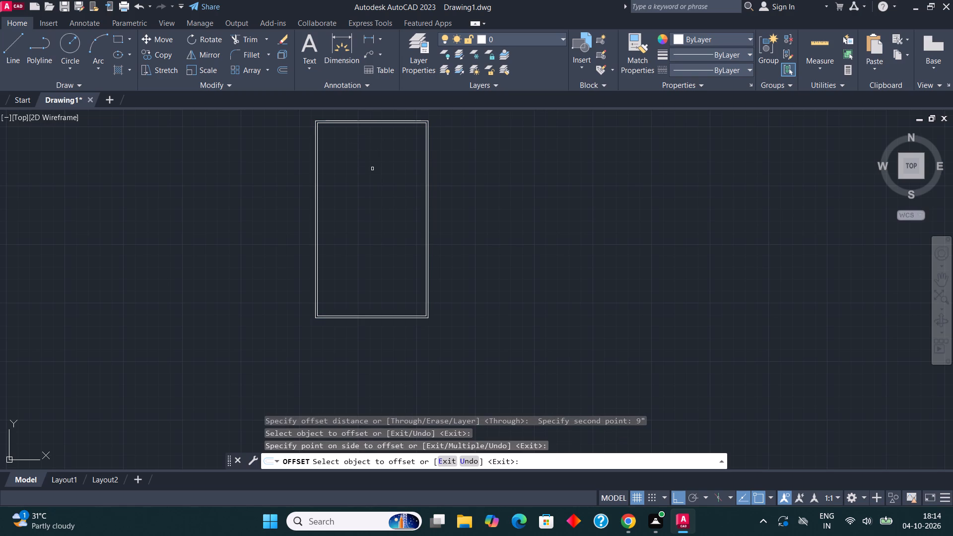
{"action": "key", "text": "Escape"}
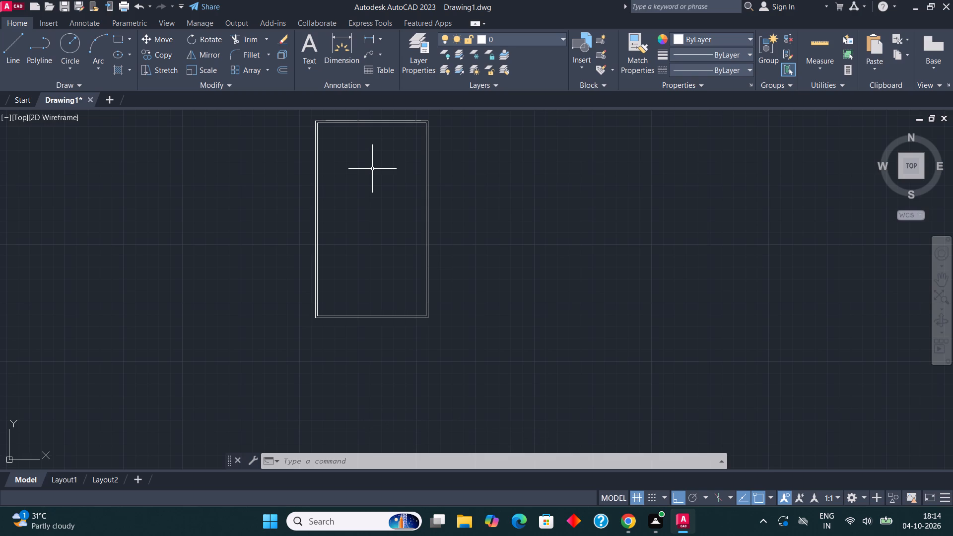
Draw connected lines from the inner upper-left corner, 3'6" down the inner edge and straight across to the opposite inner edge.
{"action": "middle_click_drag", "start_coordinate": [368, 172], "coordinate": [506, 386]}
{"action": "middle_click_drag", "start_coordinate": [504, 360], "coordinate": [423, 234]}
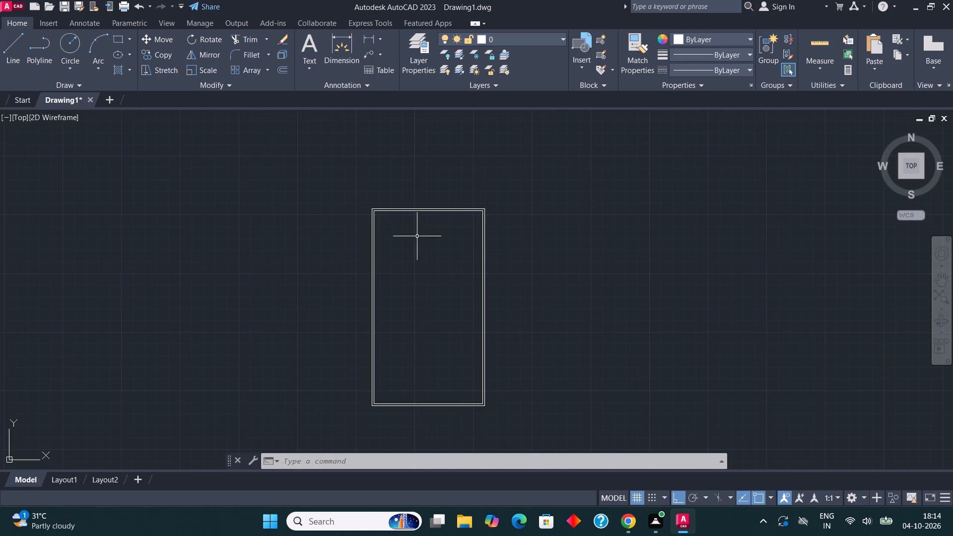
{"action": "scroll", "coordinate": [408, 205], "scroll_direction": "up", "scroll_amount": 3}
{"action": "middle_click_drag", "start_coordinate": [425, 244], "coordinate": [448, 246]}
{"action": "scroll", "coordinate": [437, 245], "scroll_direction": "up", "scroll_amount": 1}
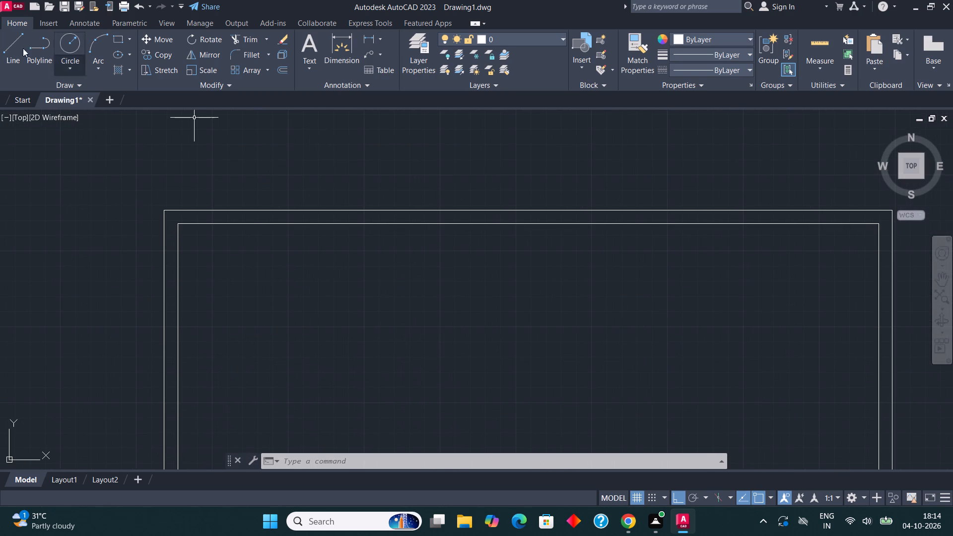
{"action": "left_click", "coordinate": [4, 48]}
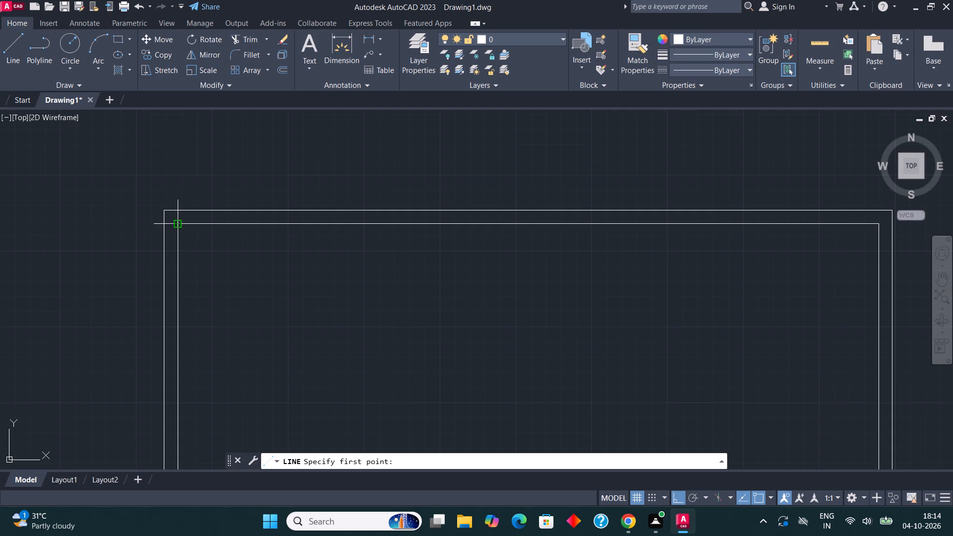
{"action": "left_click", "coordinate": [174, 225]}
{"action": "type", "text": "3'6\""}
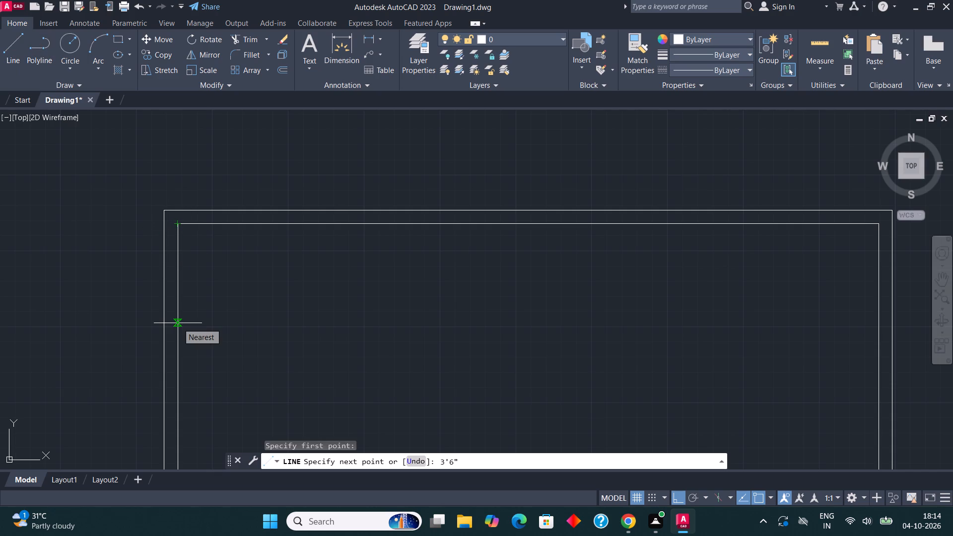
{"action": "key", "text": "Return"}
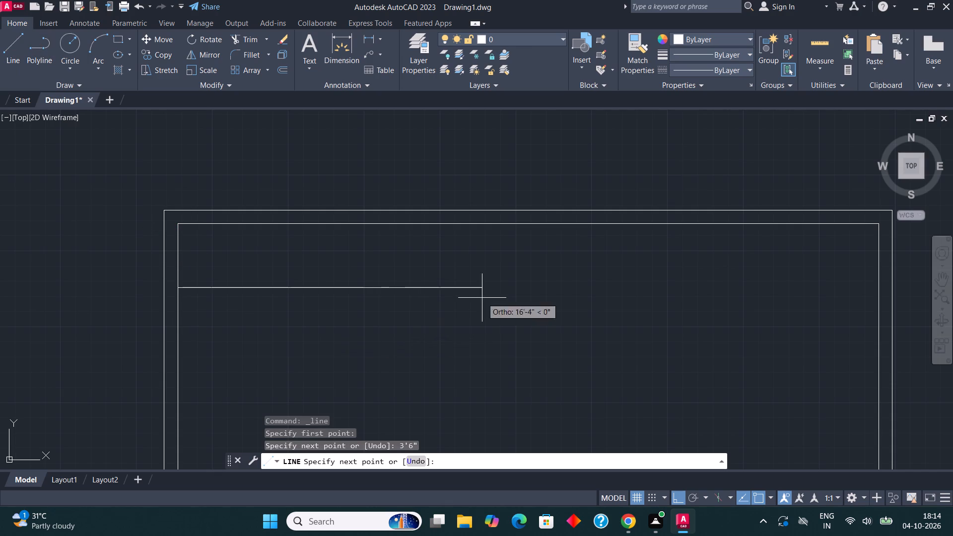
{"action": "left_click", "coordinate": [880, 290]}
{"action": "scroll", "coordinate": [631, 294], "scroll_direction": "down", "scroll_amount": 3}
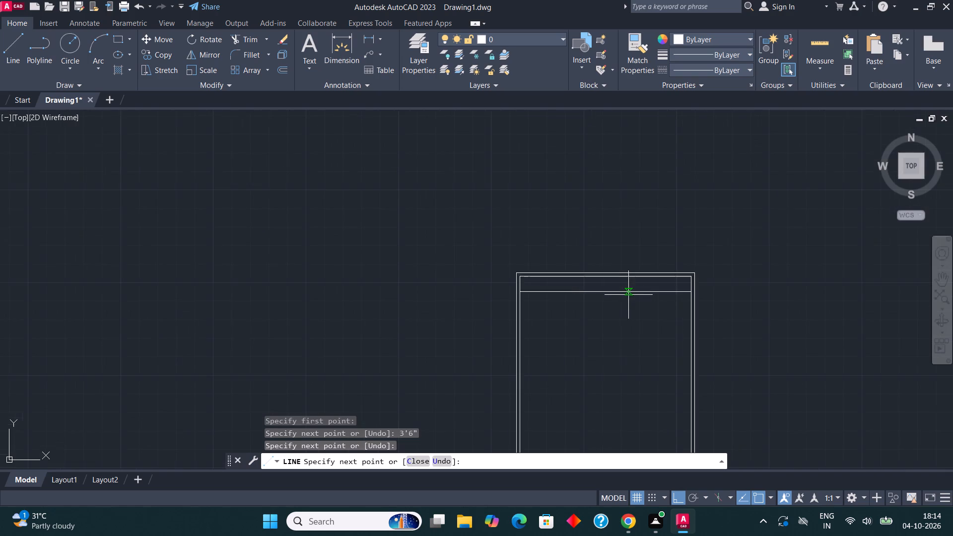
{"action": "middle_click_drag", "start_coordinate": [623, 293], "coordinate": [533, 268]}
{"action": "scroll", "coordinate": [523, 253], "scroll_direction": "up", "scroll_amount": 2}
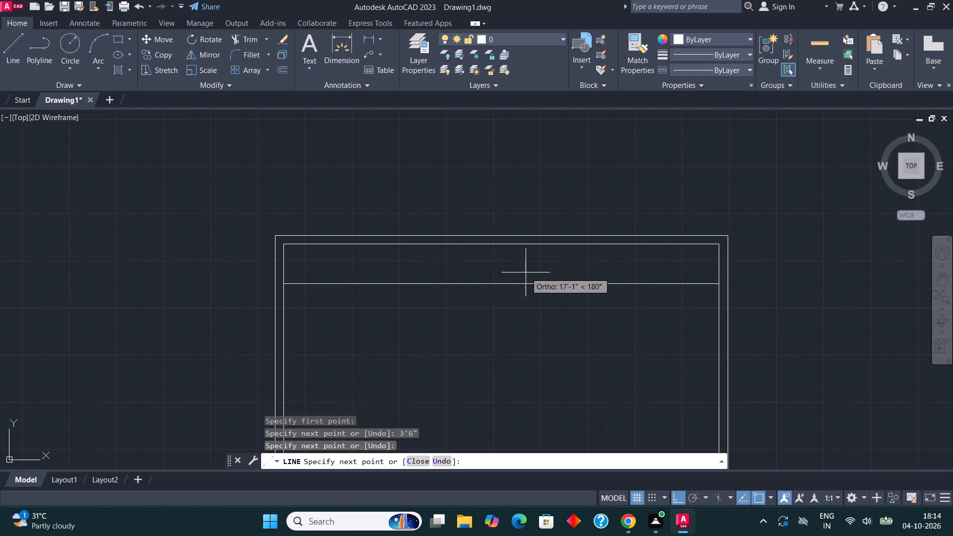
{"action": "key", "text": "Escape"}
Copy the new horizontal line 9" downward to form a cross wall.
{"action": "middle_click_drag", "start_coordinate": [520, 283], "coordinate": [442, 179]}
{"action": "left_click", "coordinate": [421, 175]}
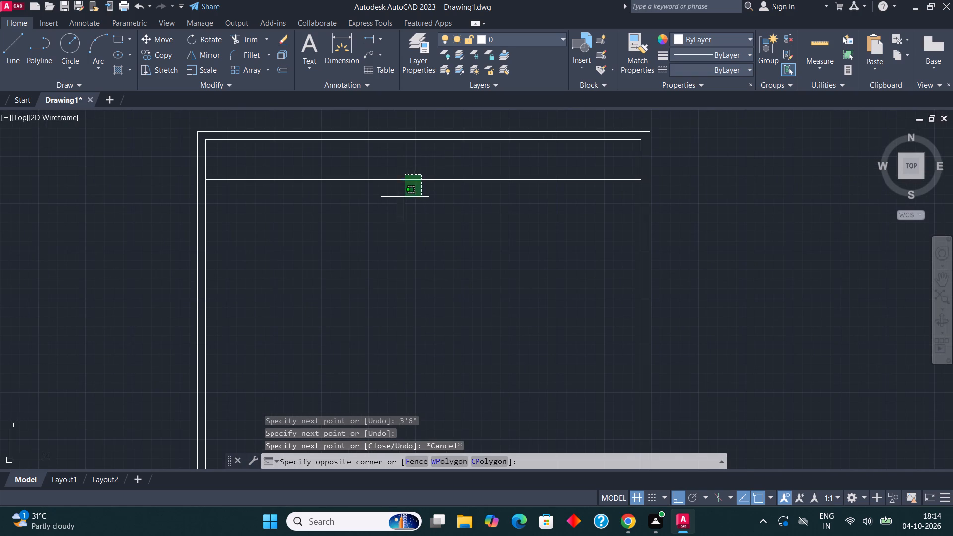
{"action": "left_click", "coordinate": [403, 199]}
{"action": "left_click", "coordinate": [158, 53]}
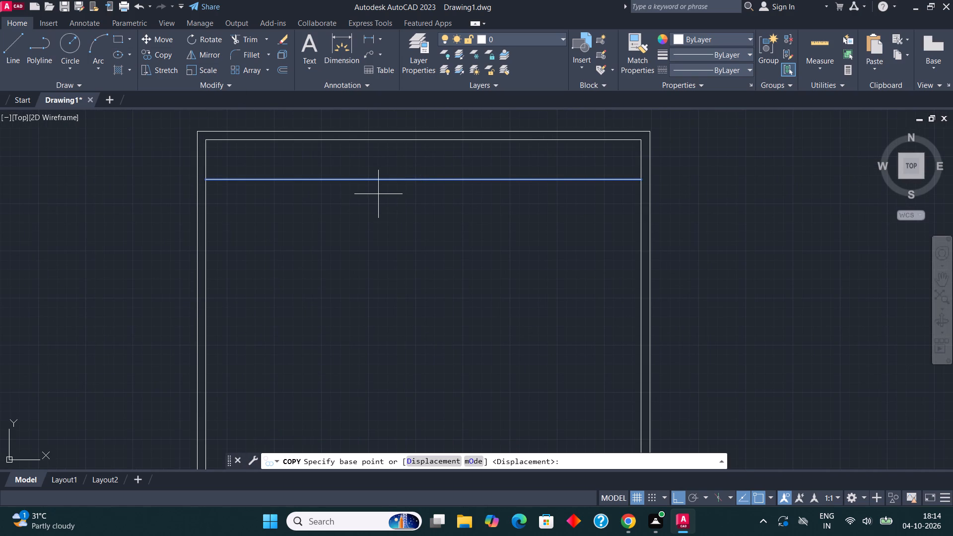
{"action": "left_click", "coordinate": [399, 180]}
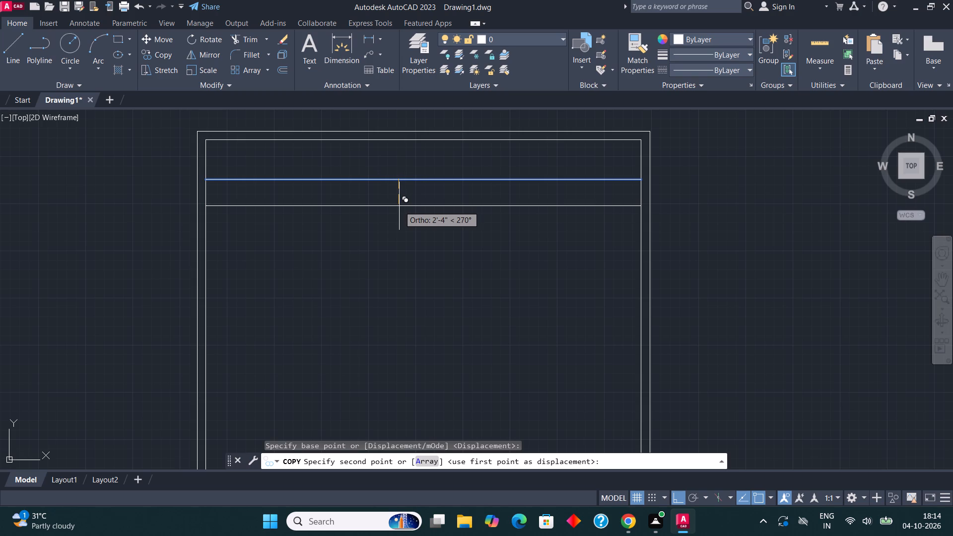
{"action": "type", "text": "9\""}
{"action": "key", "text": "Return"}
{"action": "key", "text": "Escape"}
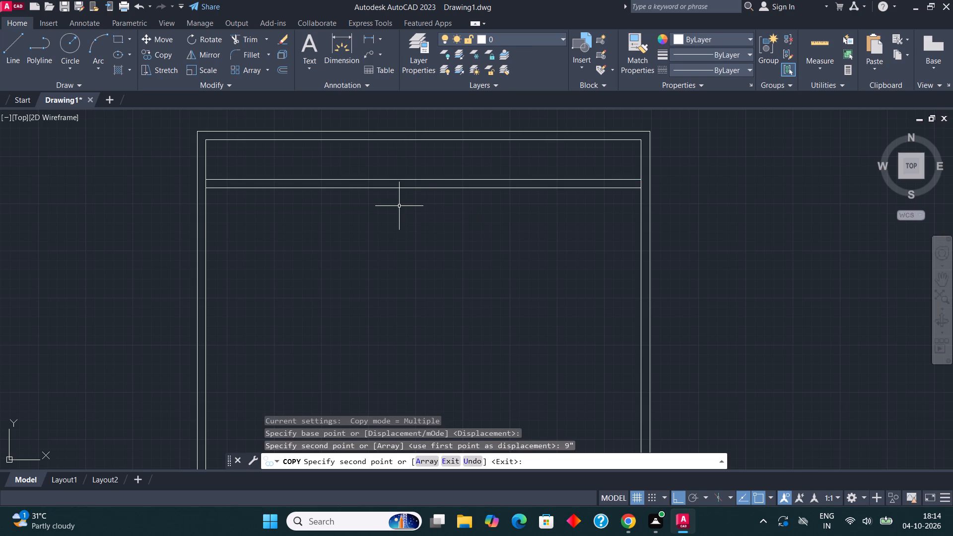
Draw connected lines from the inner upper-left corner, 4.5" up, across the top wall, and down to the inner upper-right corner.
{"action": "middle_click_drag", "start_coordinate": [331, 213], "coordinate": [317, 286]}
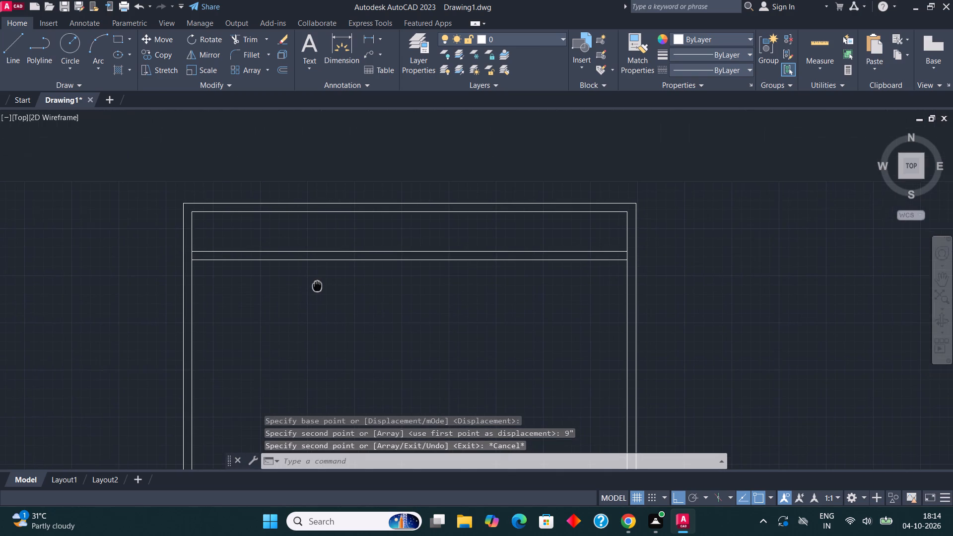
{"action": "middle_click_drag", "start_coordinate": [317, 286], "coordinate": [317, 287]}
{"action": "scroll", "coordinate": [262, 219], "scroll_direction": "up", "scroll_amount": 1}
{"action": "left_click", "coordinate": [268, 211]}
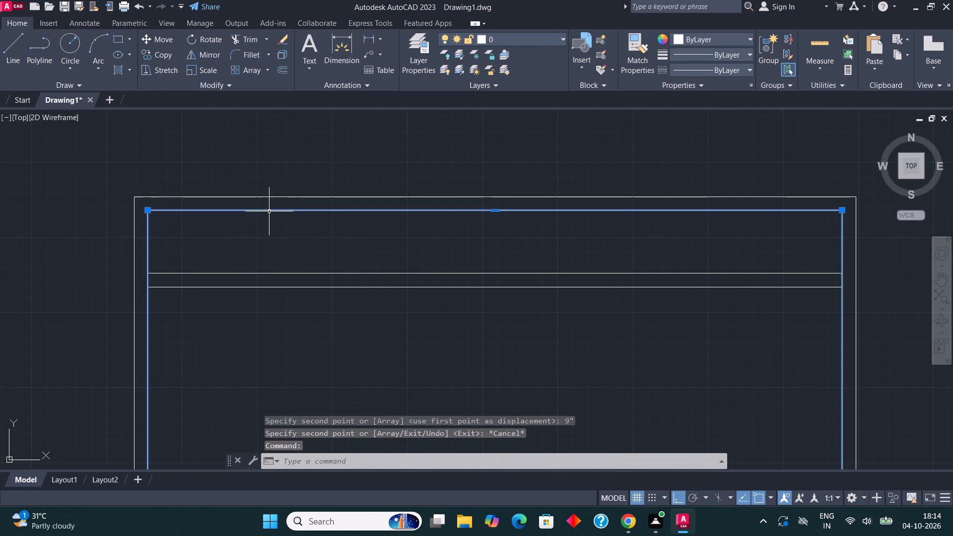
{"action": "key", "text": "Escape"}
{"action": "left_click", "coordinate": [5, 45]}
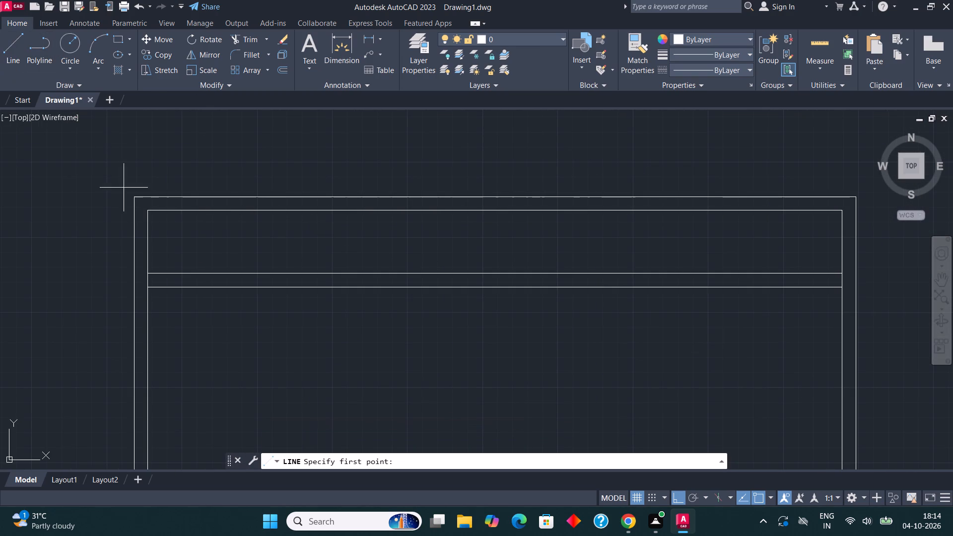
{"action": "scroll", "coordinate": [145, 222], "scroll_direction": "up", "scroll_amount": 3}
{"action": "left_click", "coordinate": [152, 172]}
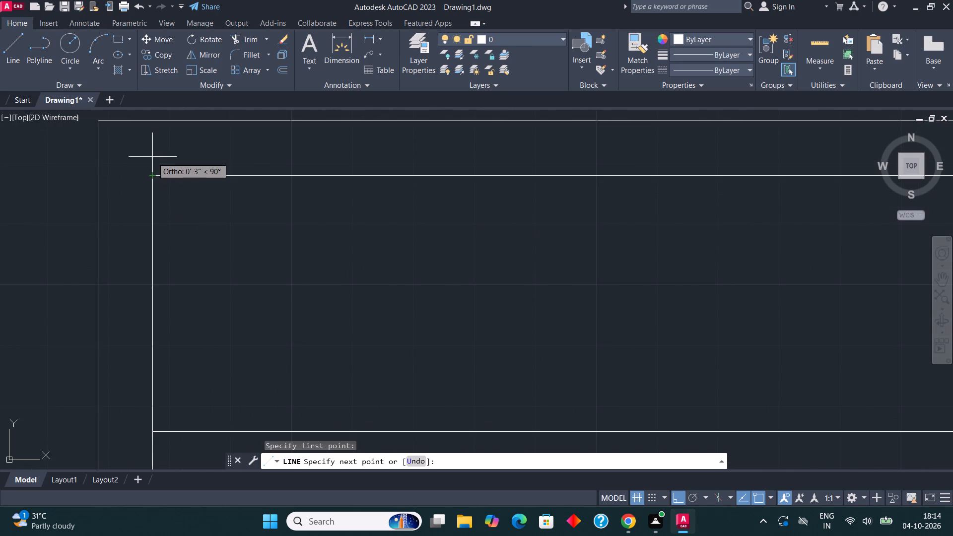
{"action": "type", "text": "4.5\""}
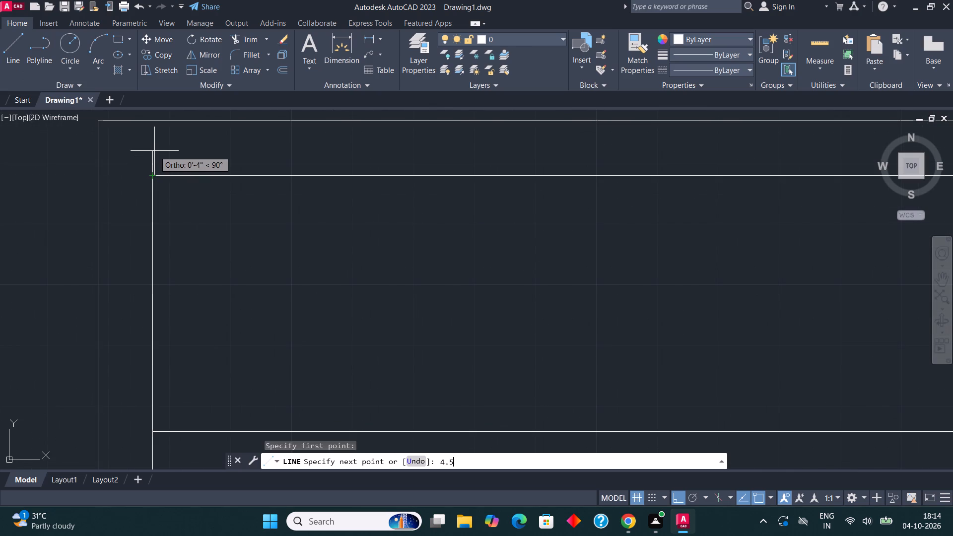
{"action": "key", "text": "Return"}
{"action": "scroll", "coordinate": [160, 153], "scroll_direction": "down", "scroll_amount": 3}
{"action": "scroll", "coordinate": [168, 240], "scroll_direction": "down", "scroll_amount": 1}
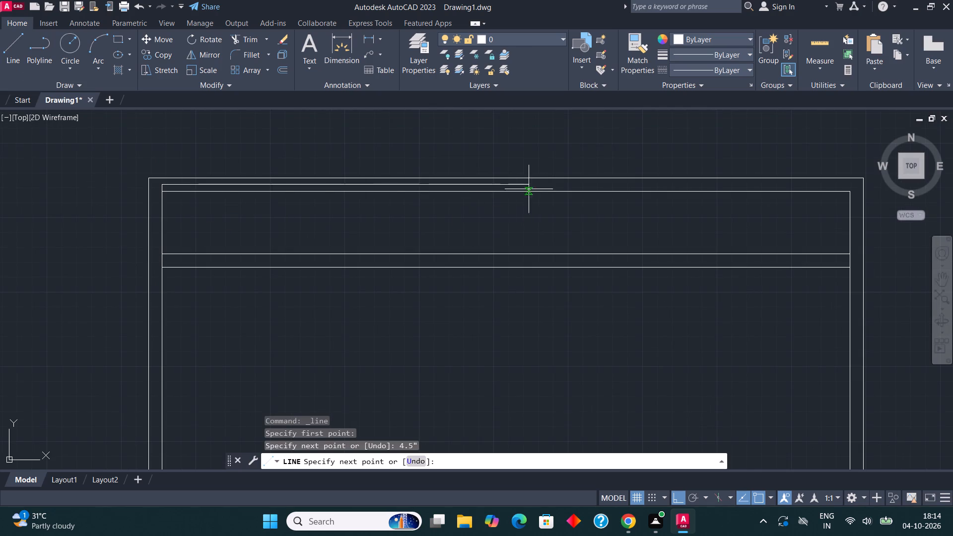
{"action": "scroll", "coordinate": [550, 188], "scroll_direction": "down", "scroll_amount": 1}
{"action": "scroll", "coordinate": [730, 180], "scroll_direction": "up", "scroll_amount": 4}
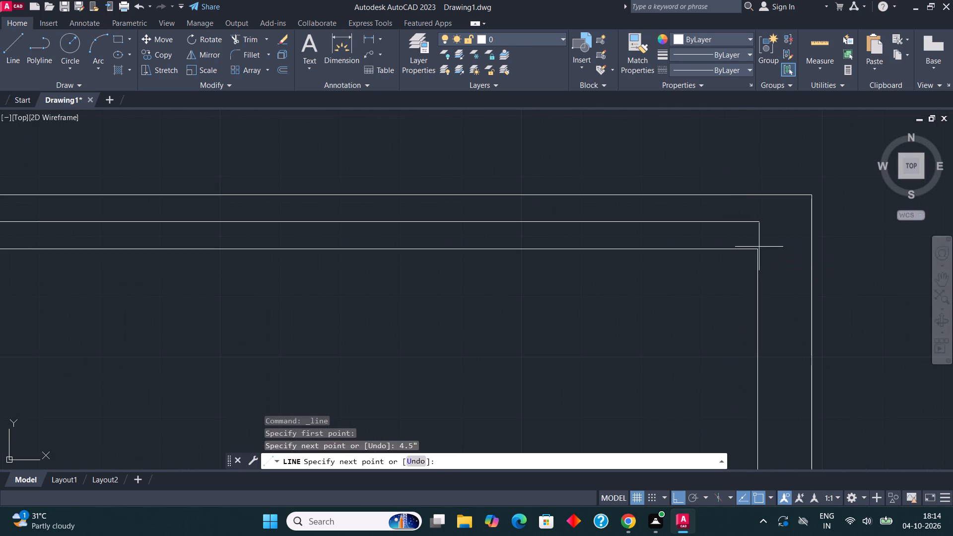
{"action": "left_click", "coordinate": [757, 226]}
{"action": "left_click", "coordinate": [755, 252]}
{"action": "scroll", "coordinate": [785, 215], "scroll_direction": "down", "scroll_amount": 2}
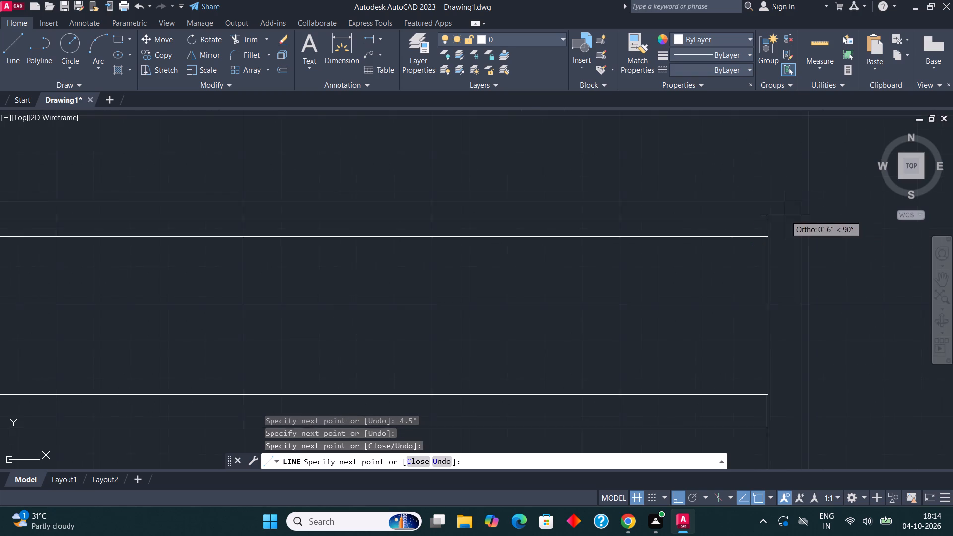
{"action": "key", "text": "Escape"}
Trim away the inner rectangle's top edge, leaving a 4.5" thick top wall.
{"action": "left_click", "coordinate": [254, 40]}
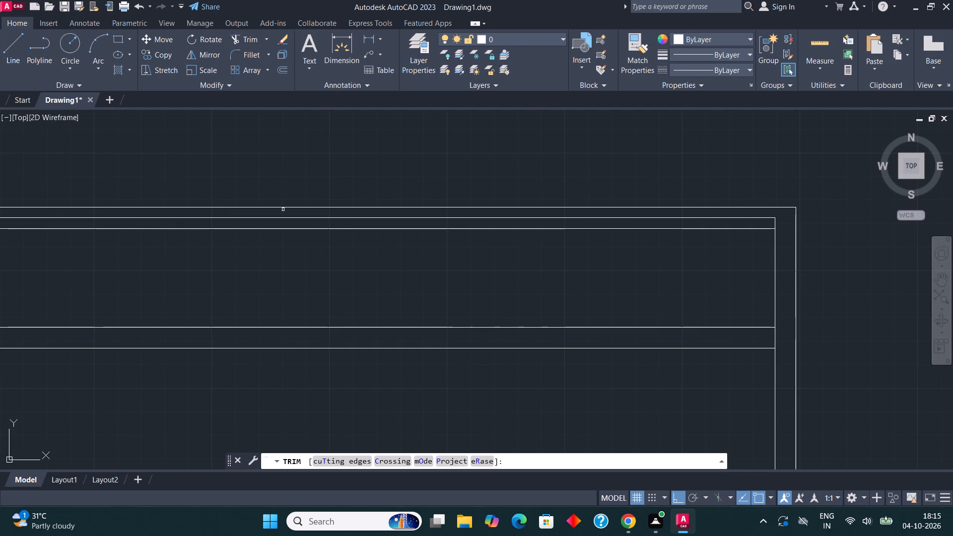
{"action": "left_click", "coordinate": [289, 228]}
{"action": "scroll", "coordinate": [369, 252], "scroll_direction": "down", "scroll_amount": 2}
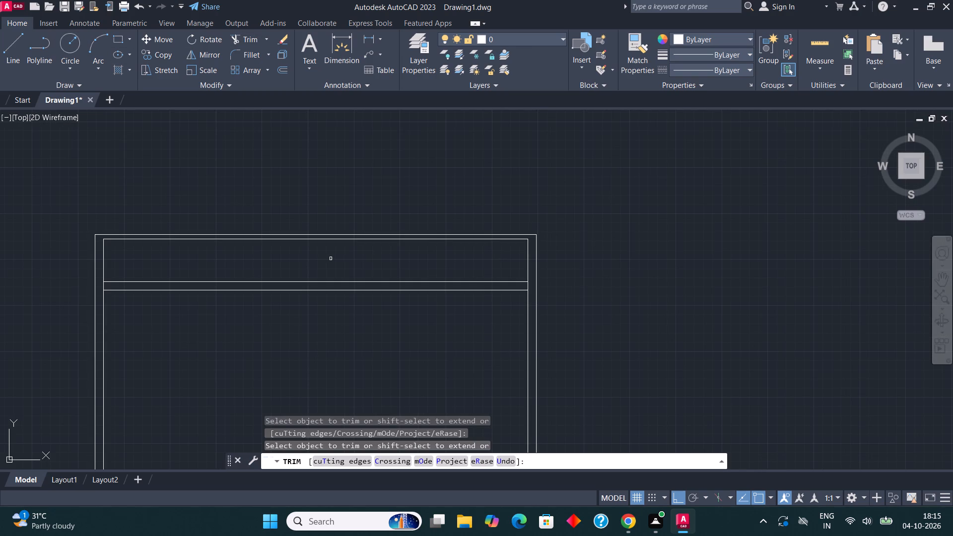
{"action": "key", "text": "Escape"}
Draw a room outline below the cross wall at its left end with lines 15' down, 14' across and 15' up.
{"action": "middle_click_drag", "start_coordinate": [403, 235], "coordinate": [444, 173]}
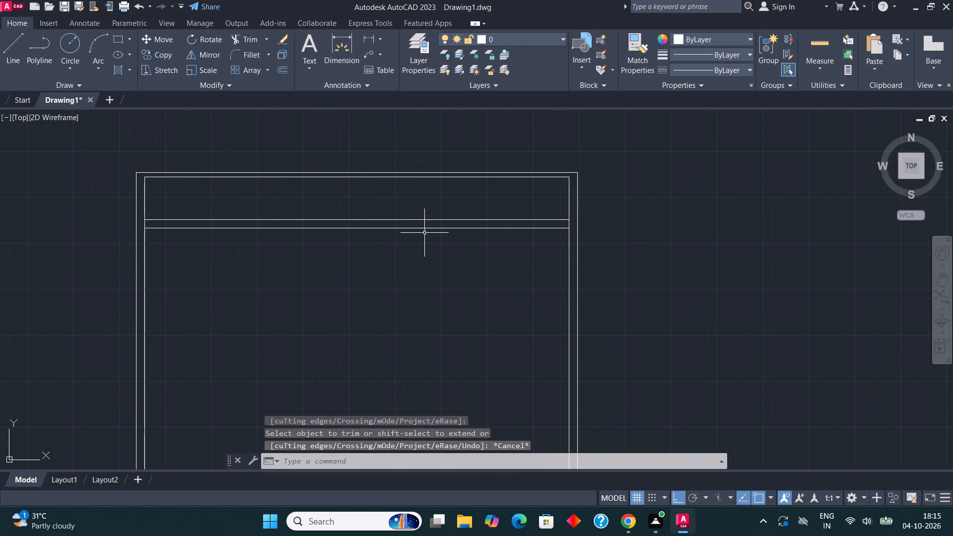
{"action": "middle_click_drag", "start_coordinate": [429, 233], "coordinate": [450, 212]}
{"action": "left_click", "coordinate": [5, 45]}
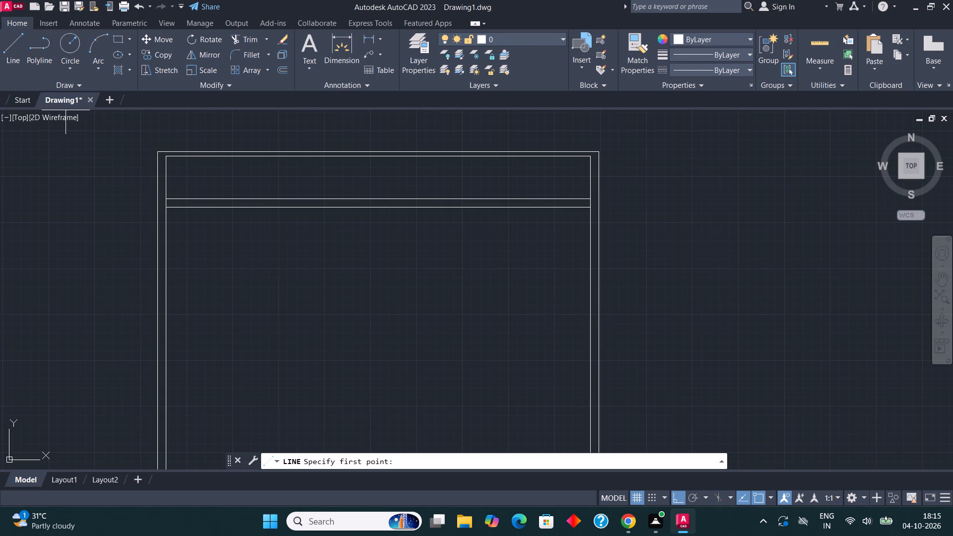
{"action": "left_click", "coordinate": [166, 209]}
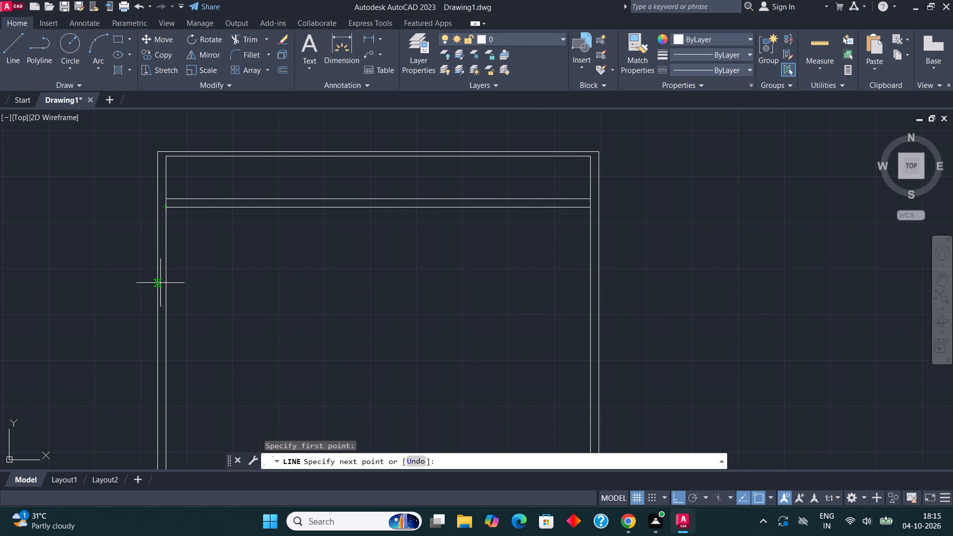
{"action": "type", "text": "15'"}
{"action": "key", "text": "Return"}
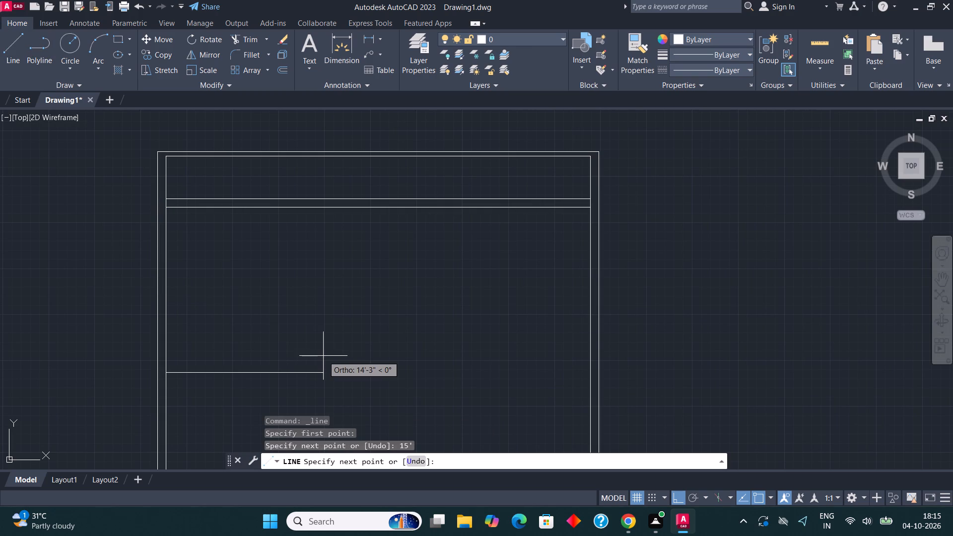
{"action": "type", "text": "14'"}
{"action": "key", "text": "Return"}
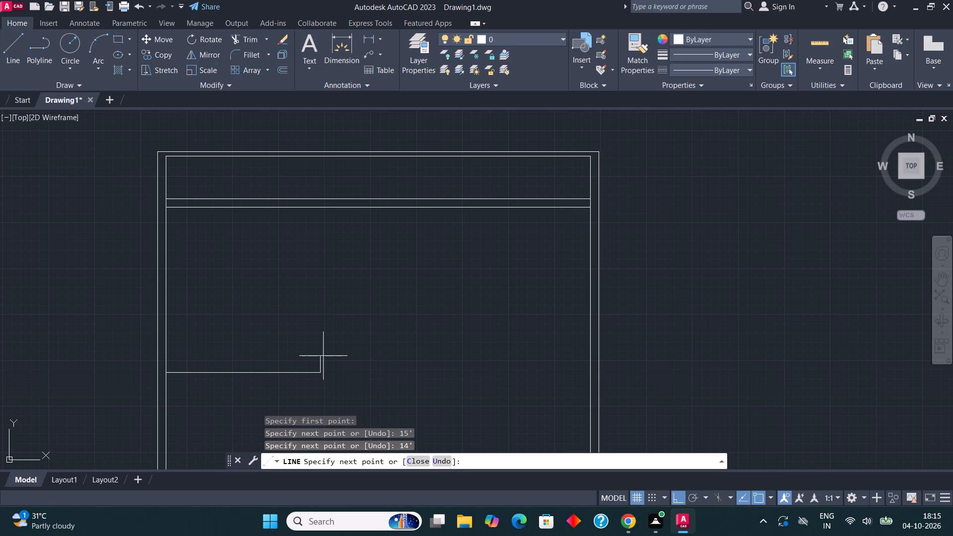
{"action": "type", "text": "15'"}
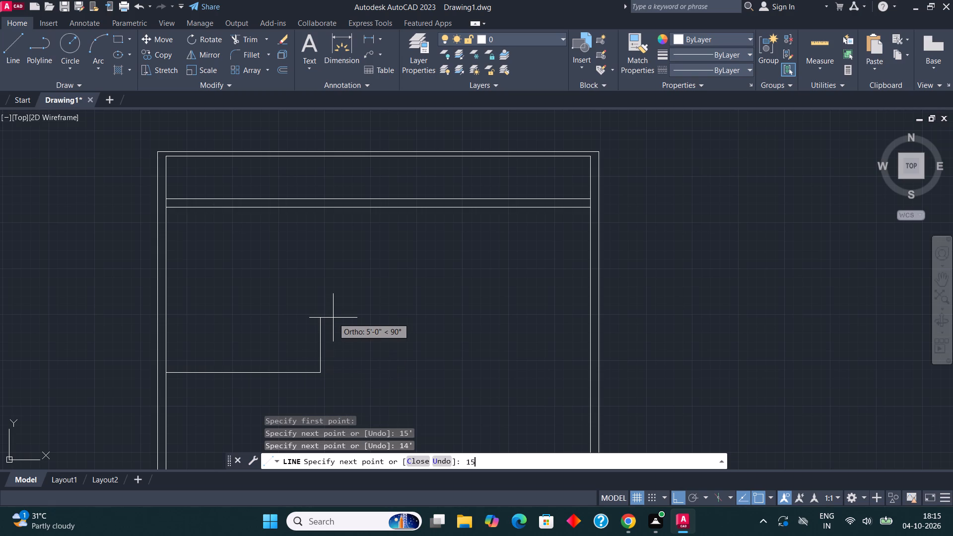
{"action": "key", "text": "Return"}
{"action": "key", "text": "Escape"}
Offset the 14' by 15' room's bottom and right lines 4.5" outward to form its walls.
{"action": "scroll", "coordinate": [336, 301], "scroll_direction": "down", "scroll_amount": 1}
{"action": "middle_click_drag", "start_coordinate": [336, 286], "coordinate": [345, 266]}
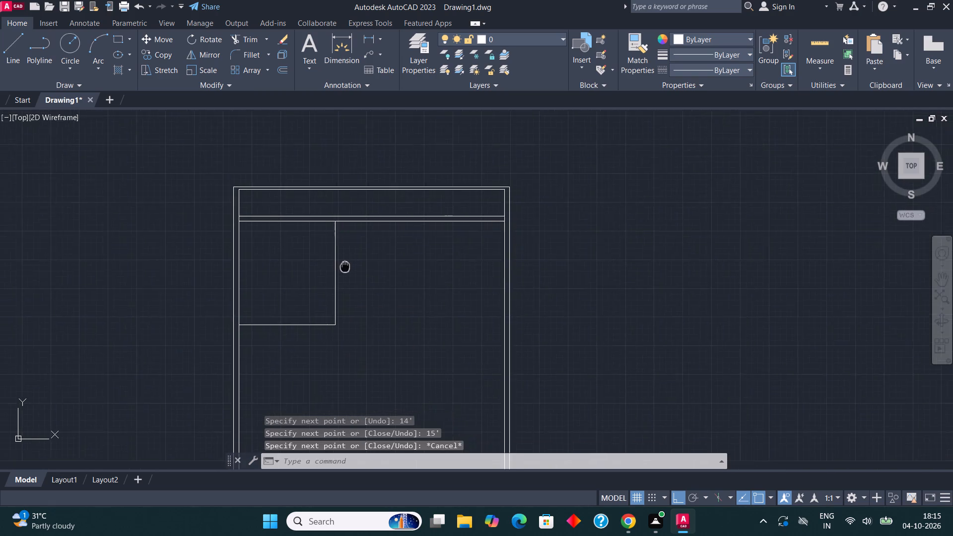
{"action": "middle_click_drag", "start_coordinate": [345, 266], "coordinate": [356, 249]}
{"action": "middle_click_drag", "start_coordinate": [346, 257], "coordinate": [361, 240]}
{"action": "scroll", "coordinate": [359, 288], "scroll_direction": "up", "scroll_amount": 1}
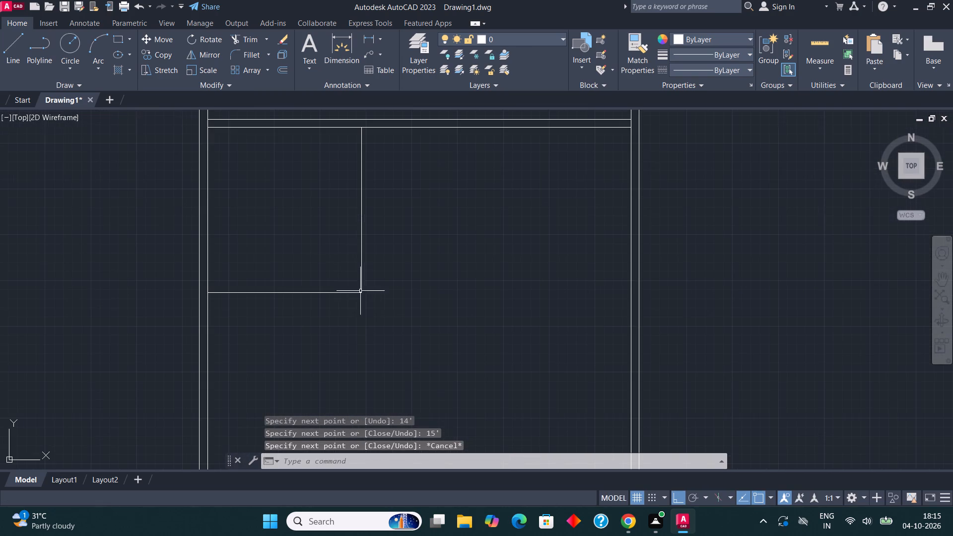
{"action": "left_click_drag", "start_coordinate": [373, 312], "coordinate": [358, 292]}
{"action": "left_click", "coordinate": [322, 254]}
{"action": "left_click", "coordinate": [284, 70]}
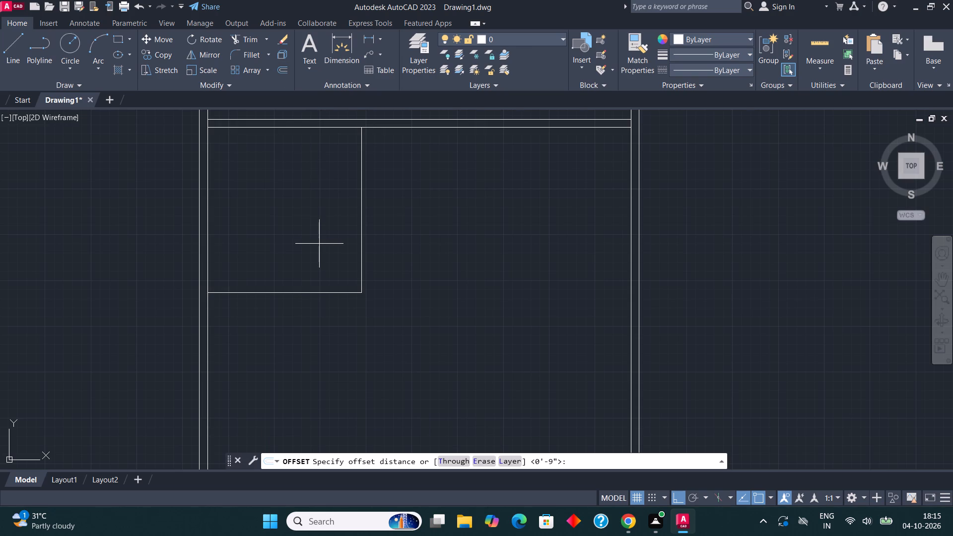
{"action": "left_click", "coordinate": [289, 294]}
{"action": "type", "text": "4.5\""}
{"action": "key", "text": "Return"}
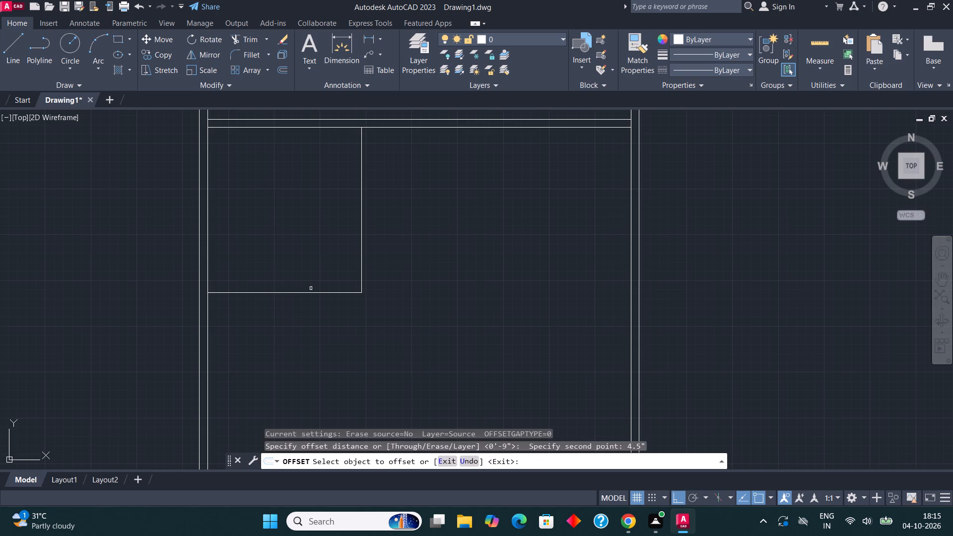
{"action": "left_click", "coordinate": [309, 292]}
{"action": "left_click", "coordinate": [308, 324]}
{"action": "left_click", "coordinate": [361, 222]}
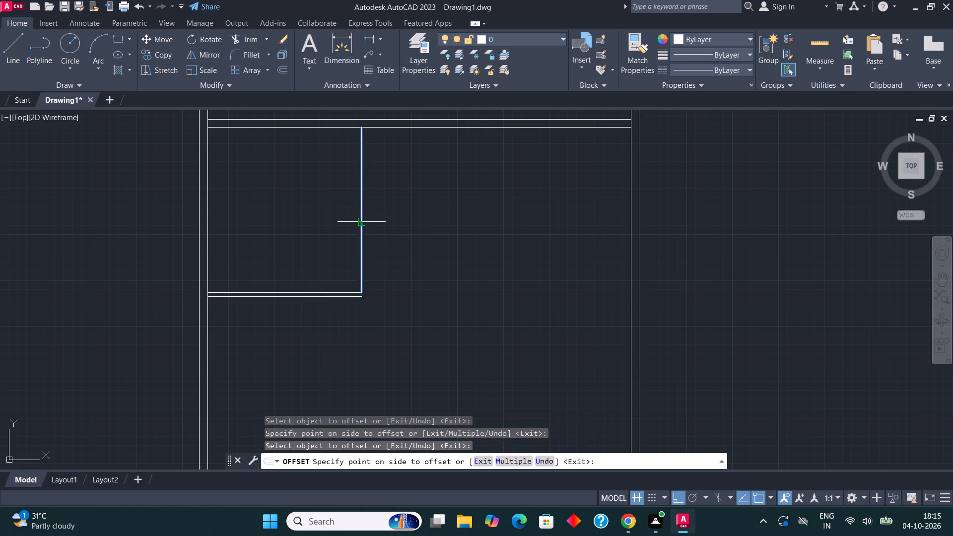
{"action": "left_click", "coordinate": [424, 213]}
Fillet the two outer offset lines so they meet at the room's lower-right corner.
{"action": "left_click", "coordinate": [254, 50]}
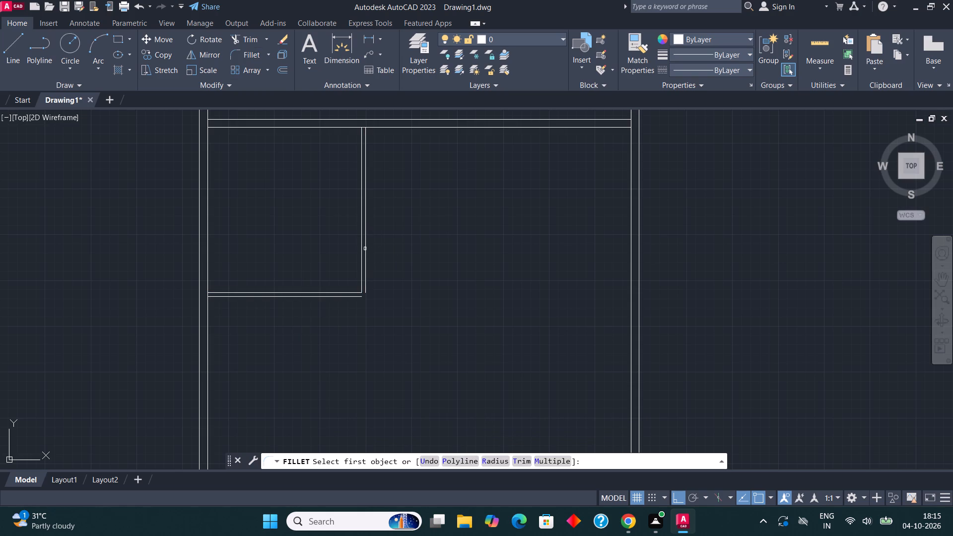
{"action": "left_click", "coordinate": [363, 247]}
{"action": "left_click", "coordinate": [366, 268]}
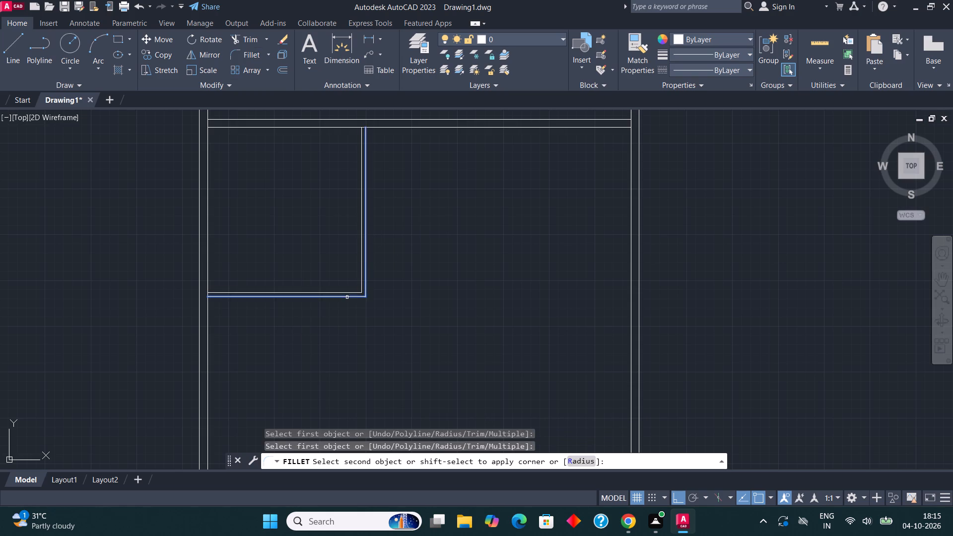
{"action": "left_click", "coordinate": [347, 297]}
Draw connected lines from the top of the room's right wall 6' along the cross wall, 8' down, and back to the wall.
{"action": "left_click", "coordinate": [12, 48]}
{"action": "middle_click_drag", "start_coordinate": [406, 159], "coordinate": [400, 182]}
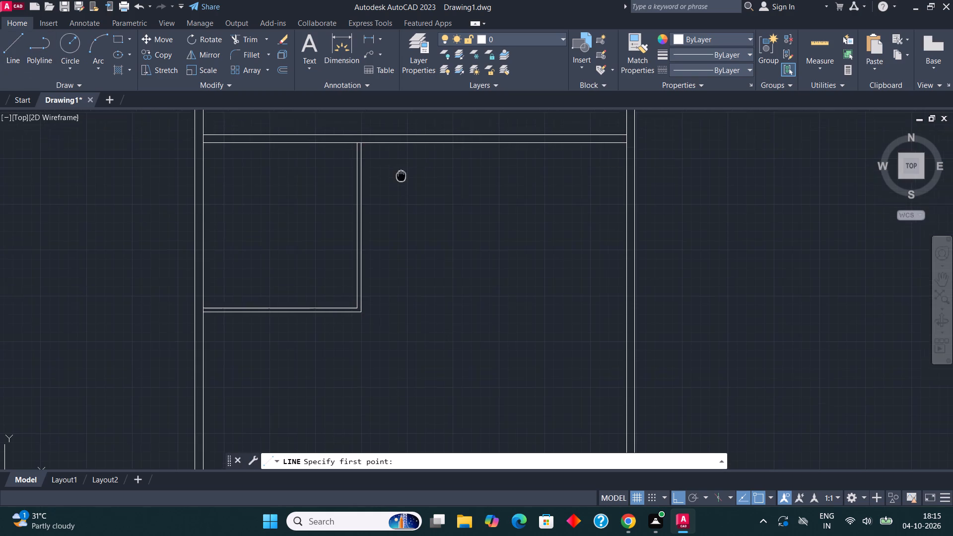
{"action": "middle_click_drag", "start_coordinate": [400, 182], "coordinate": [374, 207]}
{"action": "scroll", "coordinate": [355, 191], "scroll_direction": "up", "scroll_amount": 2}
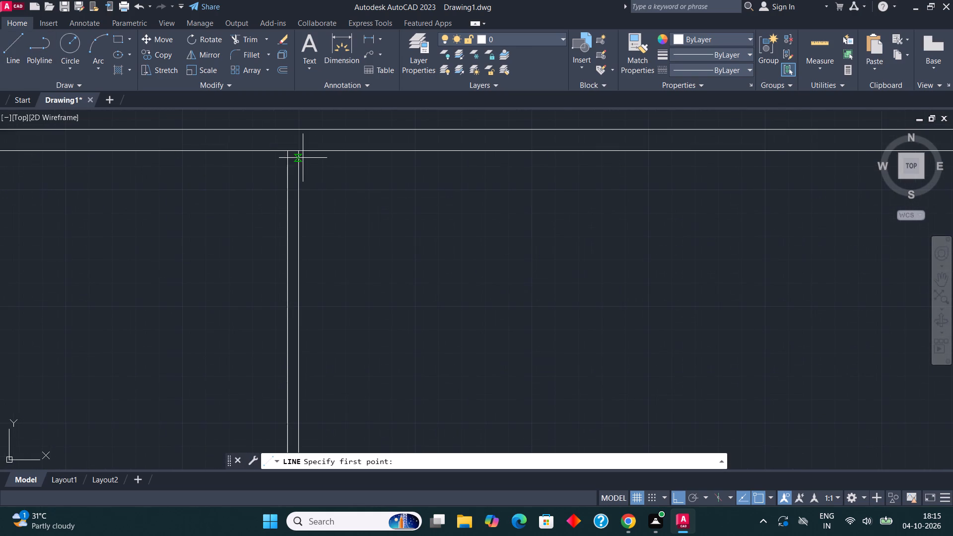
{"action": "left_click", "coordinate": [299, 154]}
{"action": "type", "text": "6'"}
{"action": "key", "text": "Return"}
{"action": "type", "text": "8'"}
{"action": "key", "text": "Return"}
{"action": "scroll", "coordinate": [455, 267], "scroll_direction": "down", "scroll_amount": 2}
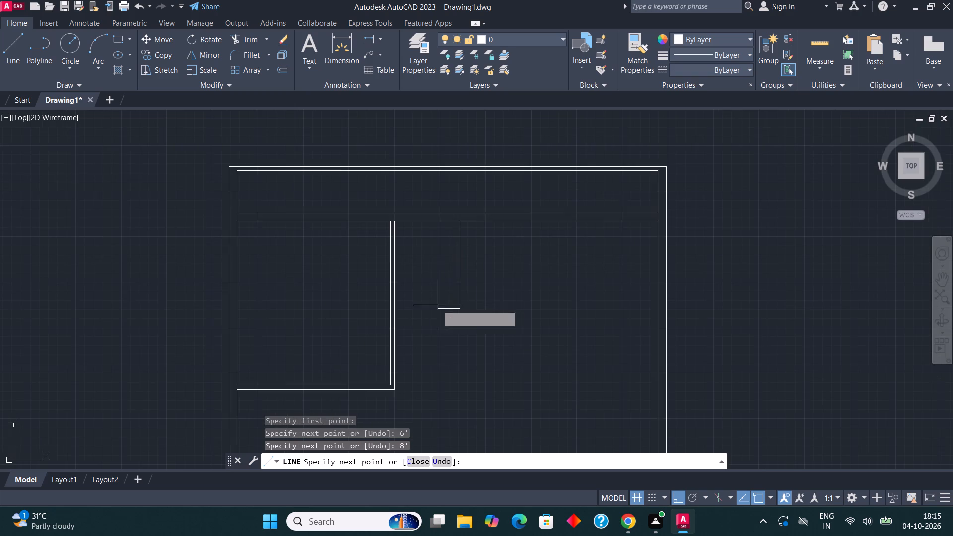
{"action": "scroll", "coordinate": [432, 313], "scroll_direction": "up", "scroll_amount": 2}
{"action": "left_click", "coordinate": [334, 301]}
{"action": "scroll", "coordinate": [375, 275], "scroll_direction": "down", "scroll_amount": 1}
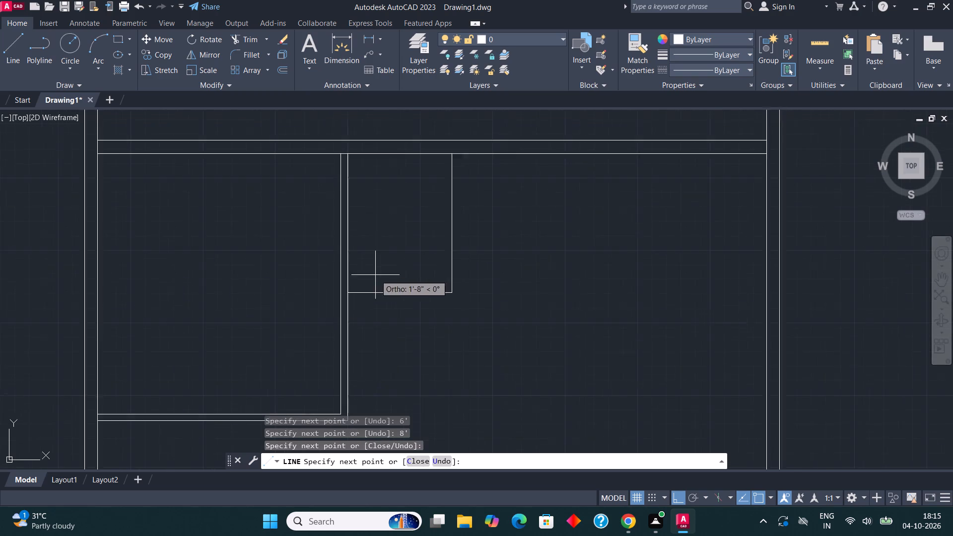
{"action": "scroll", "coordinate": [375, 275], "scroll_direction": "down", "scroll_amount": 1}
{"action": "key", "text": "Escape"}
Offset the small room's right line and bottom line 4.5" outward.
{"action": "middle_click_drag", "start_coordinate": [423, 277], "coordinate": [429, 299]}
{"action": "left_click_drag", "start_coordinate": [435, 315], "coordinate": [429, 303]}
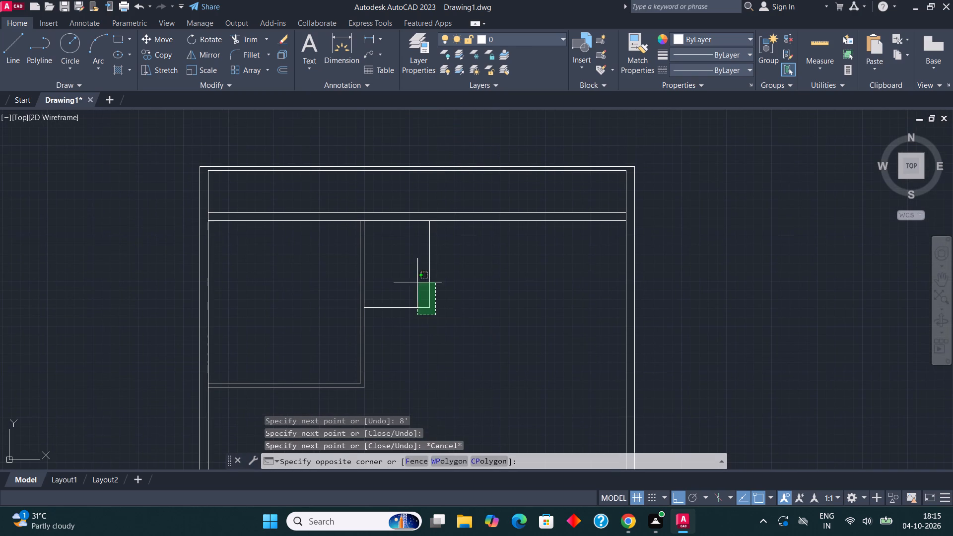
{"action": "left_click", "coordinate": [405, 263]}
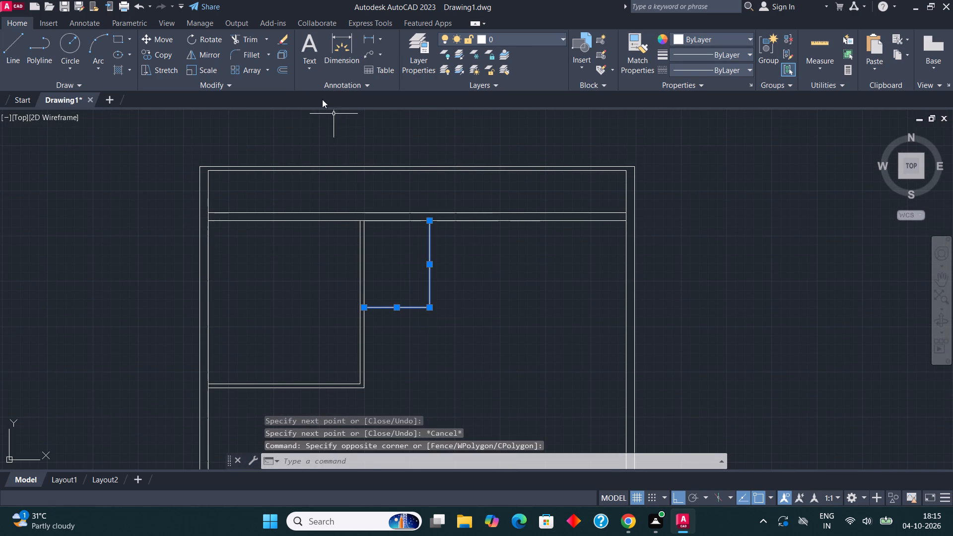
{"action": "left_click", "coordinate": [282, 71]}
{"action": "left_click", "coordinate": [429, 265]}
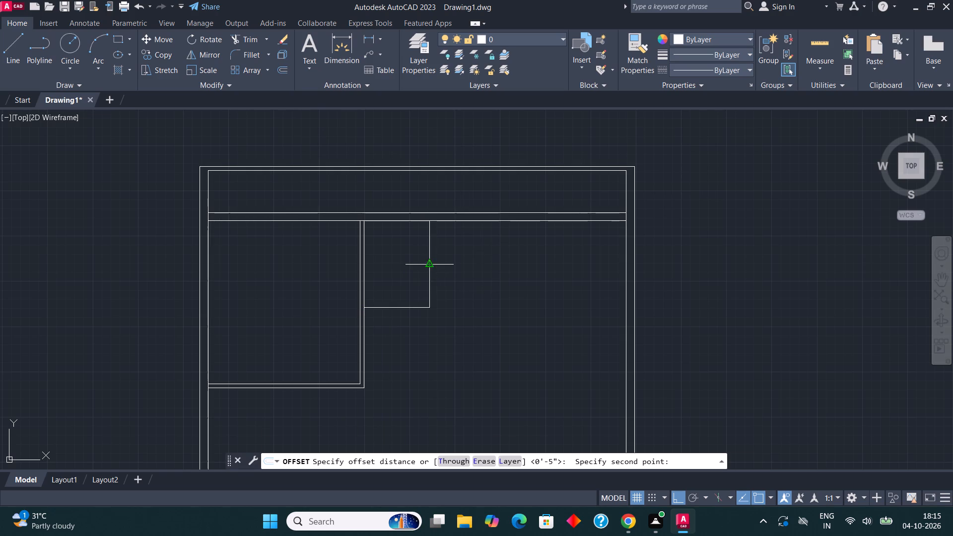
{"action": "type", "text": "4.5\""}
{"action": "key", "text": "Return"}
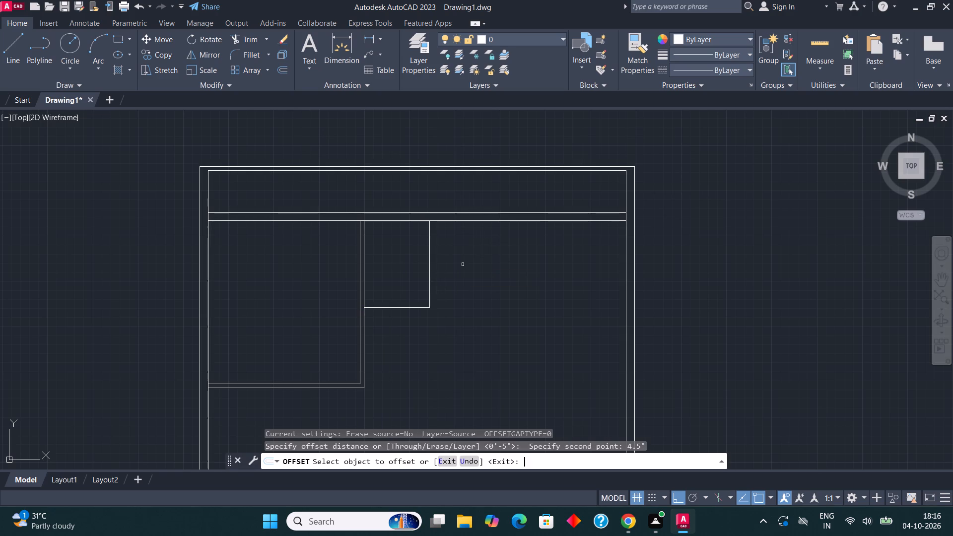
{"action": "left_click", "coordinate": [429, 271]}
{"action": "left_click", "coordinate": [458, 270]}
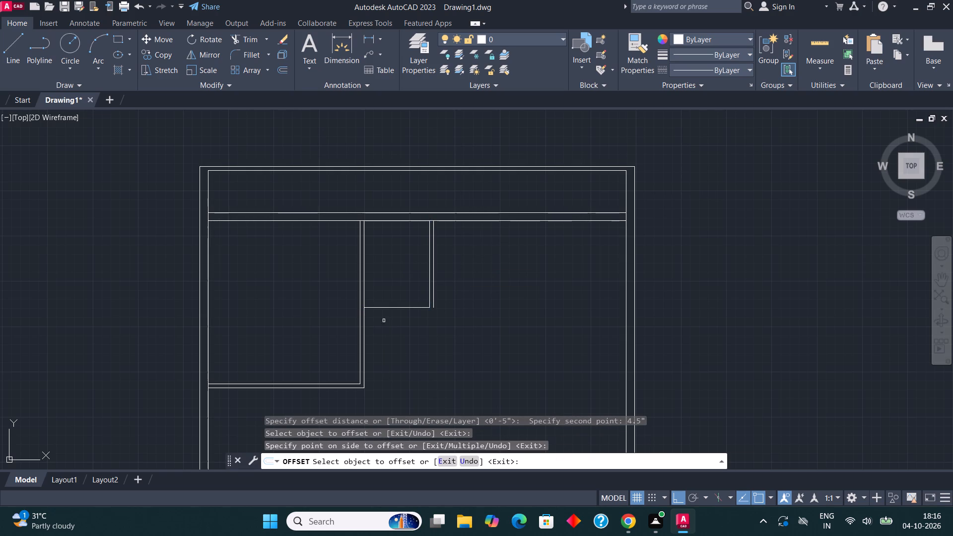
{"action": "left_click", "coordinate": [394, 306]}
{"action": "left_click", "coordinate": [392, 325]}
Fillet the small room's outer offset lines to close its lower-right wall corner.
{"action": "left_click", "coordinate": [237, 59]}
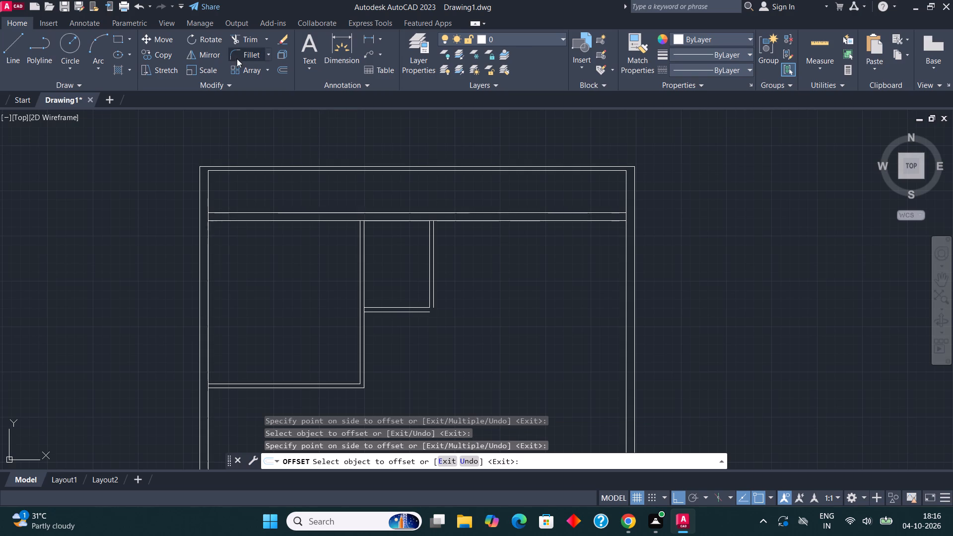
{"action": "left_click", "coordinate": [407, 313]}
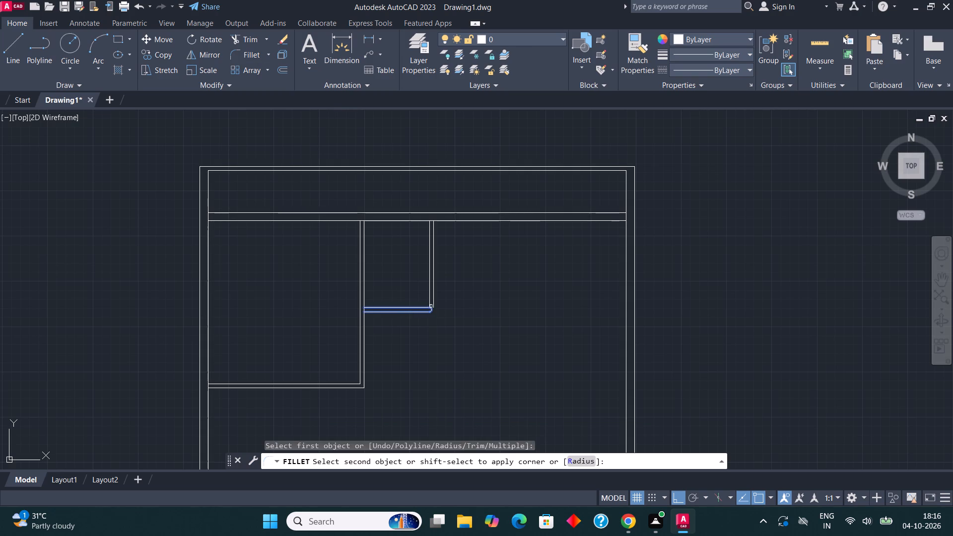
{"action": "left_click", "coordinate": [433, 300]}
Fillet the large room's bottom wall lines with the small room's right wall lines, outer to outer and inner to inner.
{"action": "middle_click_drag", "start_coordinate": [486, 316], "coordinate": [461, 292]}
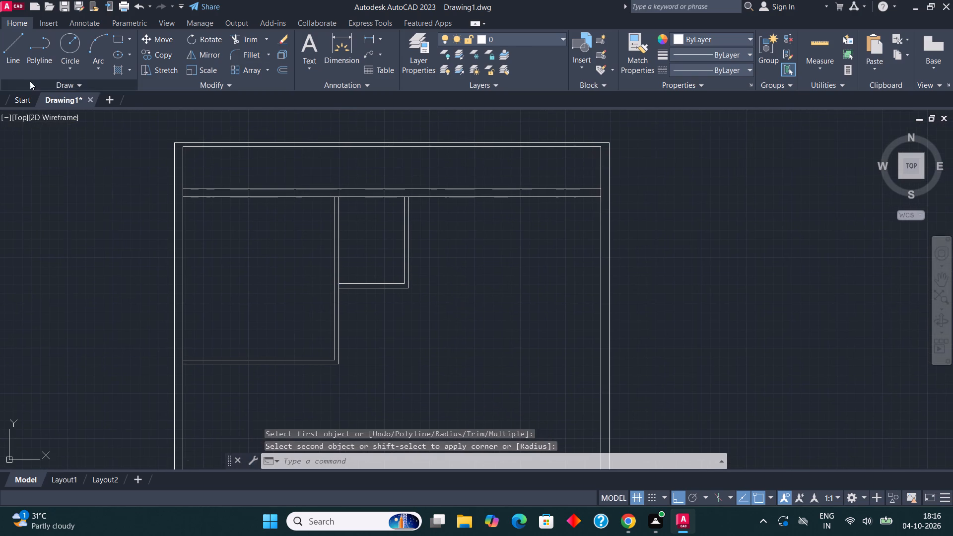
{"action": "left_click", "coordinate": [14, 43]}
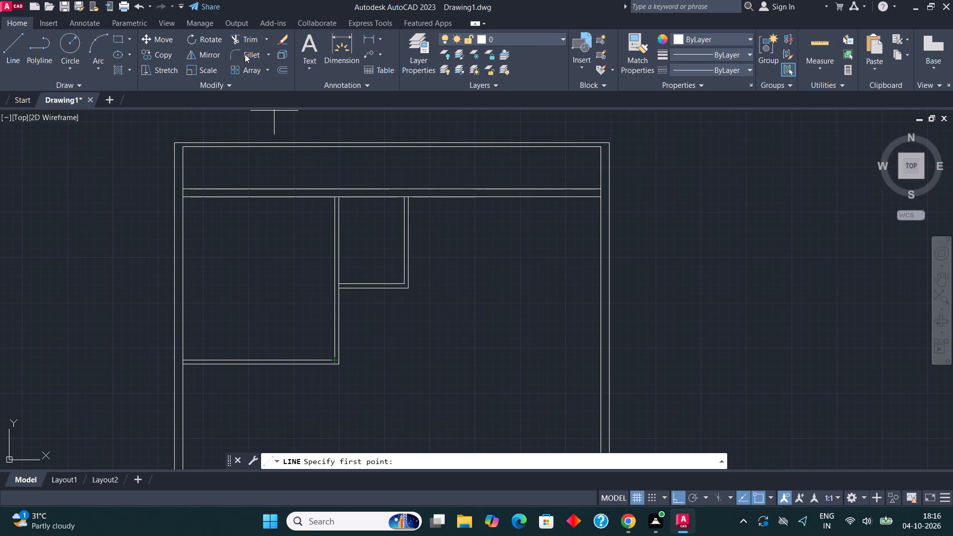
{"action": "left_click", "coordinate": [245, 54]}
{"action": "left_click", "coordinate": [315, 364]}
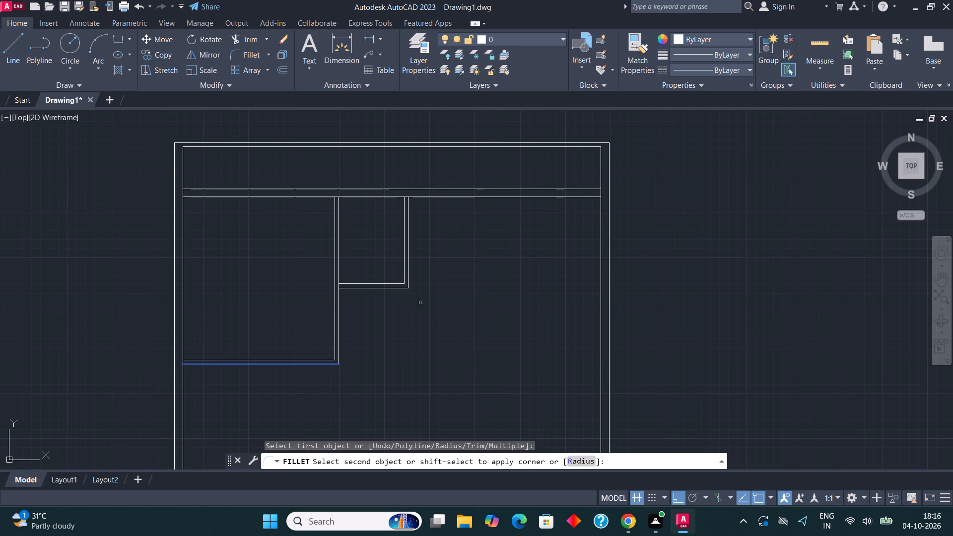
{"action": "left_click", "coordinate": [409, 267]}
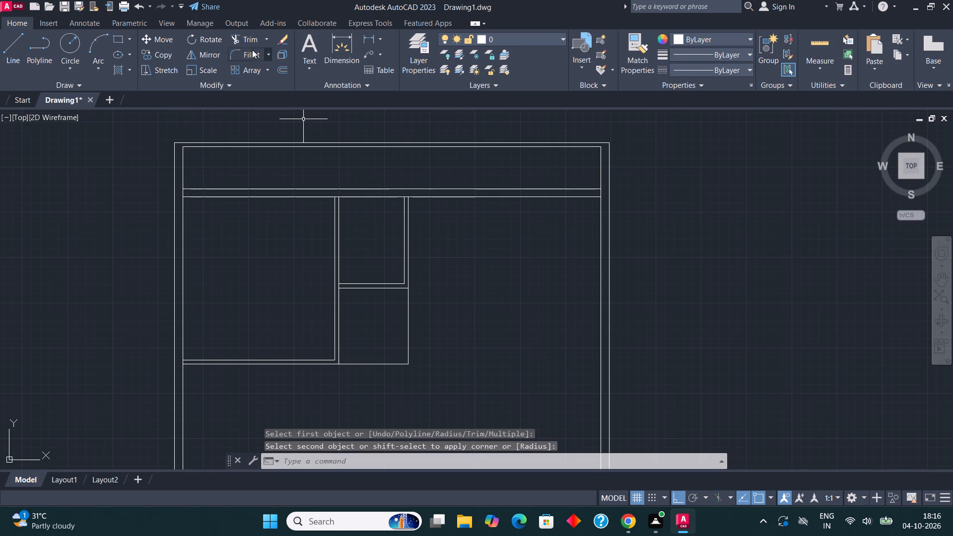
{"action": "left_click", "coordinate": [252, 50]}
{"action": "left_click", "coordinate": [325, 360]}
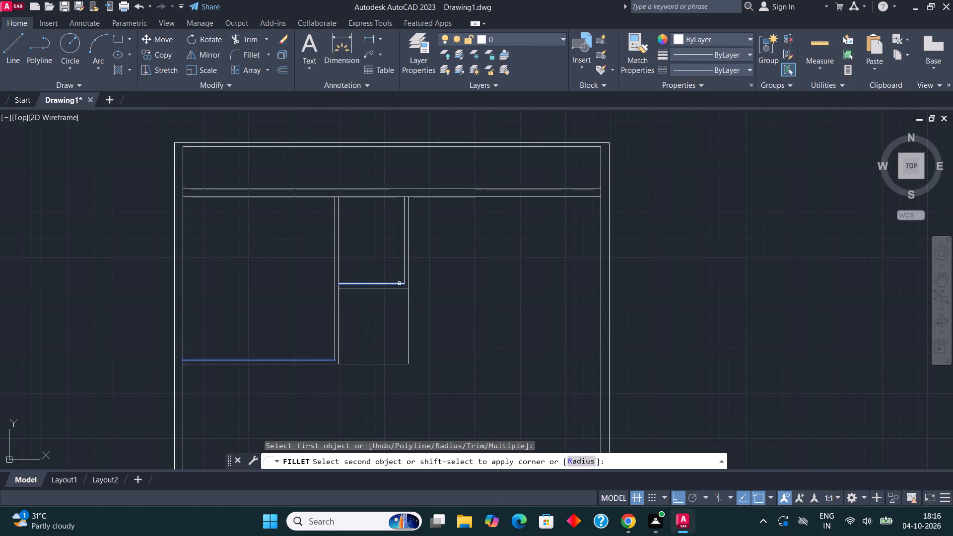
{"action": "left_click", "coordinate": [405, 270]}
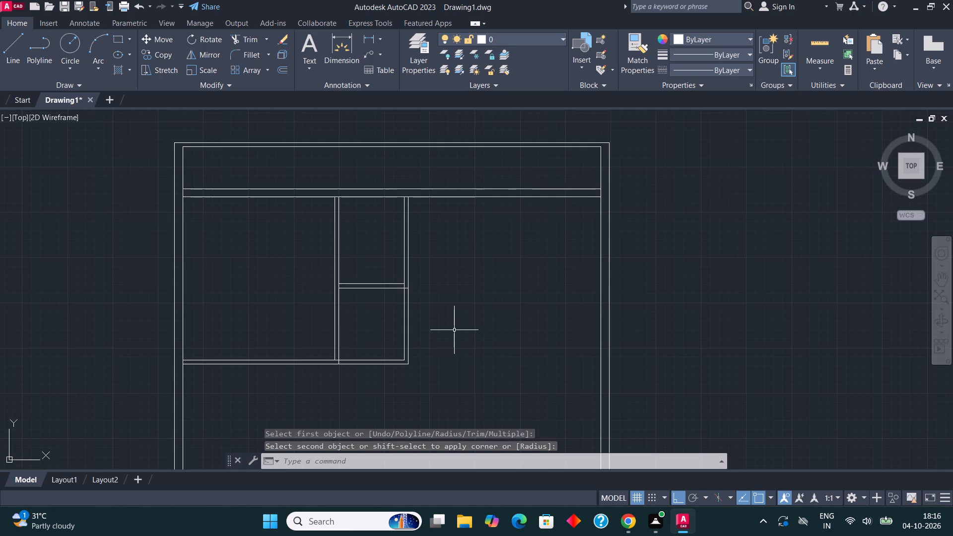
Draw a line 3'6" leftward along the cross wall's underside from its right end, continuing straight down to just above the bottom wall.
{"action": "middle_click_drag", "start_coordinate": [451, 330], "coordinate": [428, 332]}
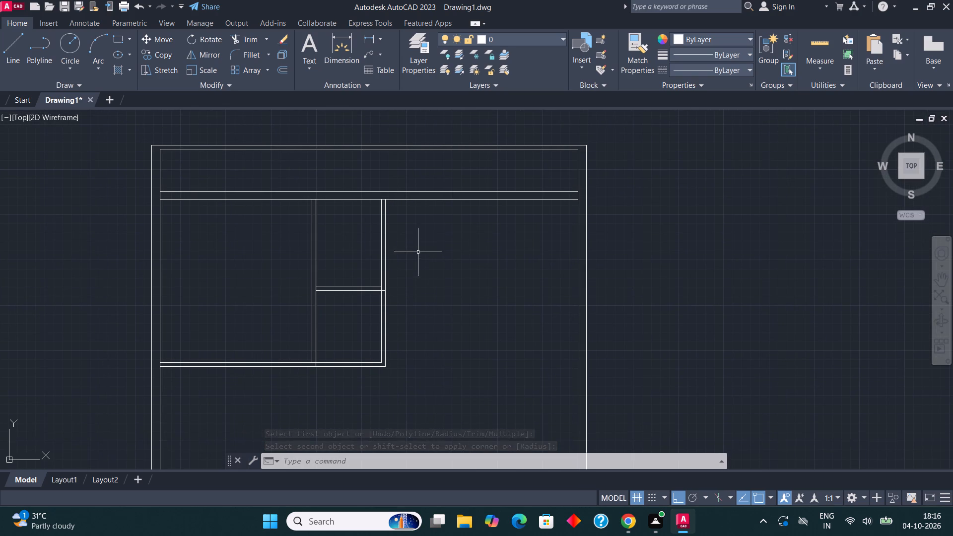
{"action": "left_click", "coordinate": [7, 42]}
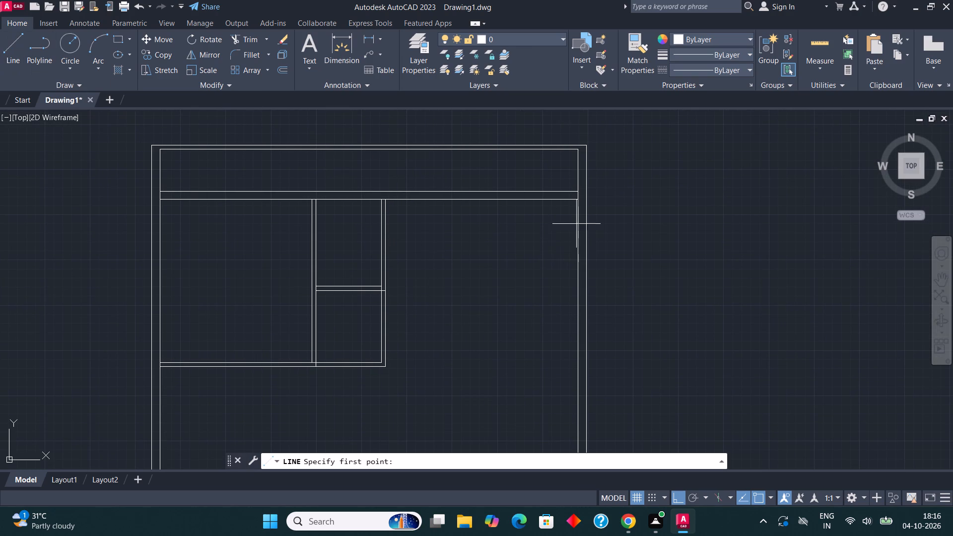
{"action": "scroll", "coordinate": [578, 208], "scroll_direction": "up", "scroll_amount": 1}
{"action": "left_click", "coordinate": [574, 194]}
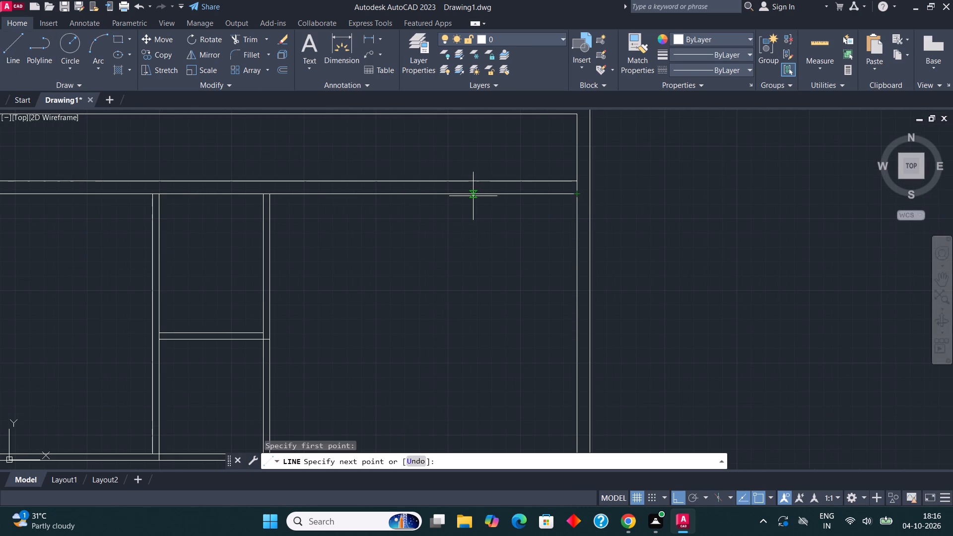
{"action": "type", "text": "3'6\""}
{"action": "key", "text": "Return"}
{"action": "scroll", "coordinate": [473, 196], "scroll_direction": "down", "scroll_amount": 1}
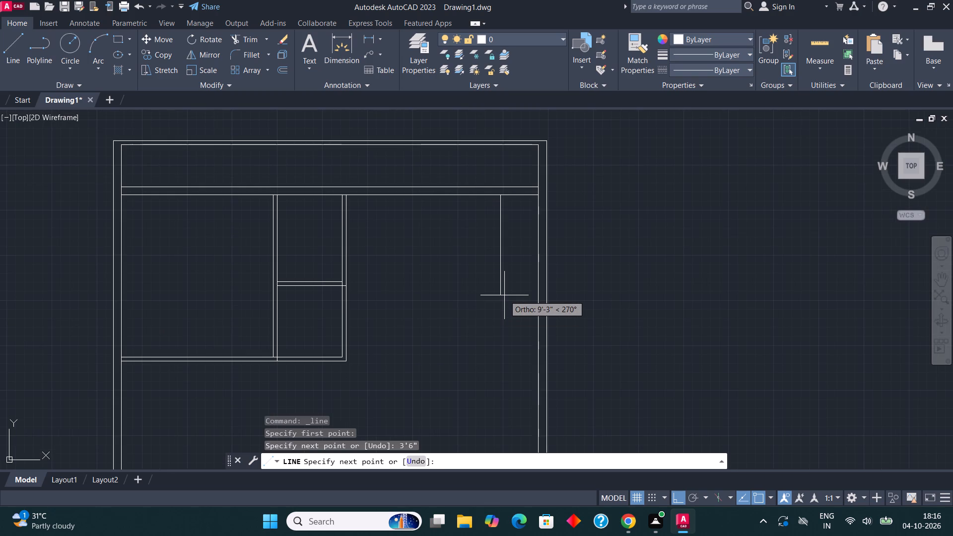
{"action": "scroll", "coordinate": [504, 294], "scroll_direction": "down", "scroll_amount": 4}
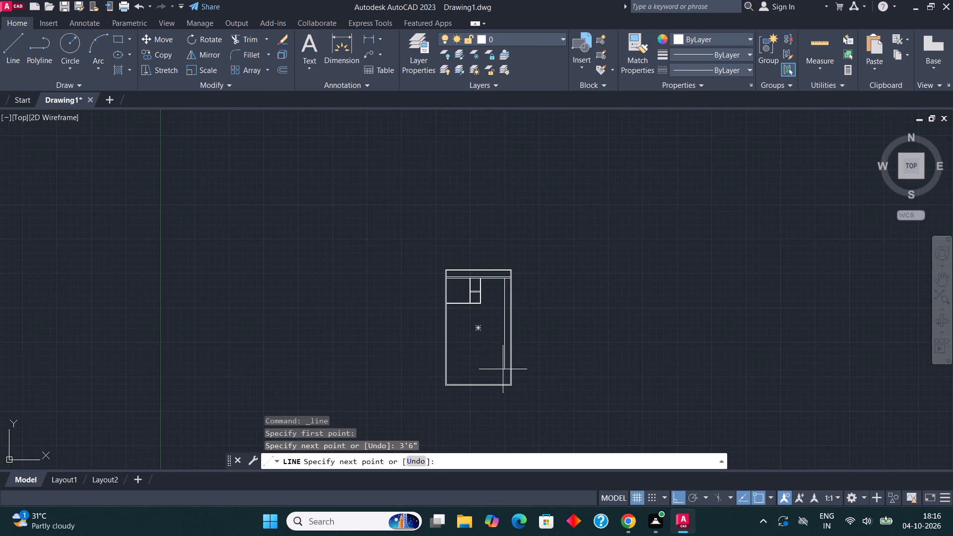
{"action": "scroll", "coordinate": [503, 376], "scroll_direction": "up", "scroll_amount": 3}
{"action": "left_click", "coordinate": [502, 374]}
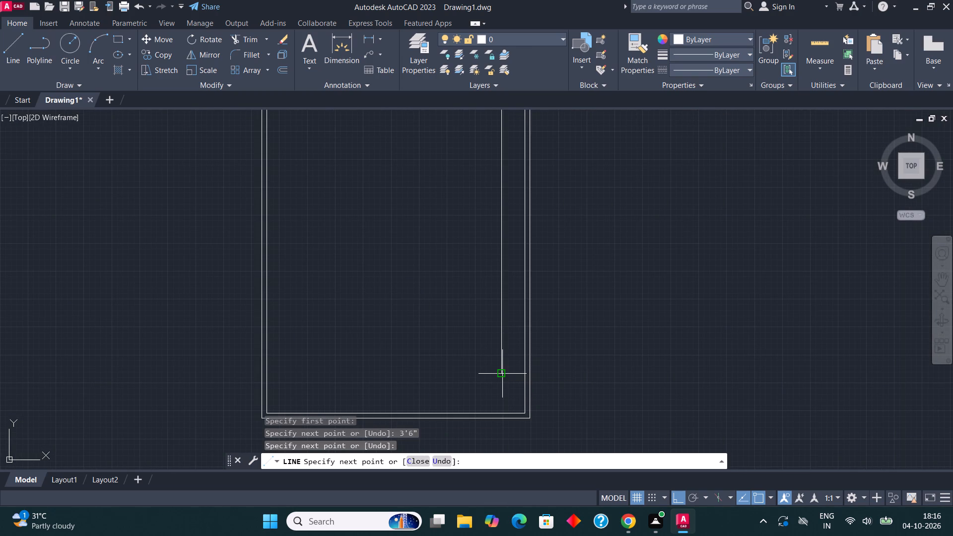
{"action": "key", "text": "Escape"}
Draw a line 4' up from the bottom wall's inner line, beneath the long vertical line, continuing leftward parallel to the bottom wall.
{"action": "left_click", "coordinate": [21, 47]}
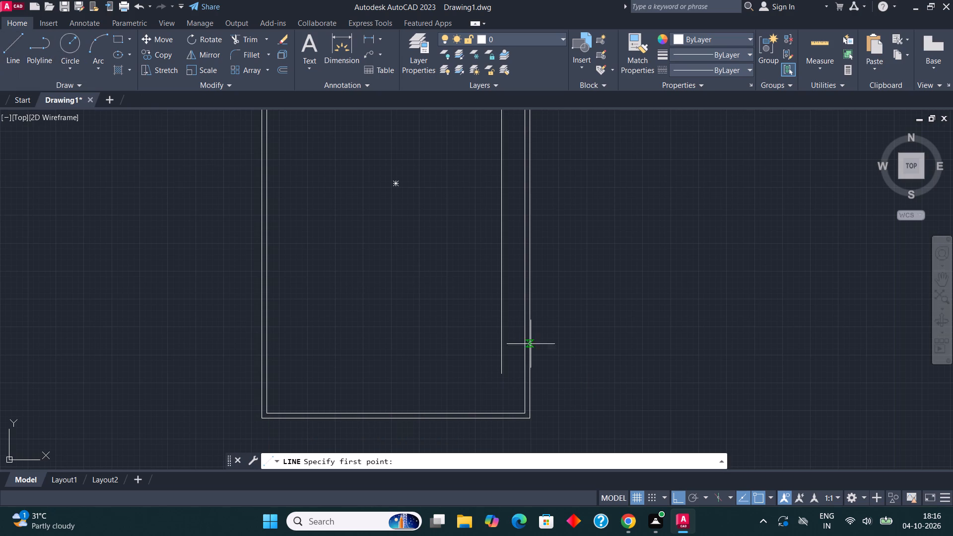
{"action": "scroll", "coordinate": [506, 379], "scroll_direction": "up", "scroll_amount": 1}
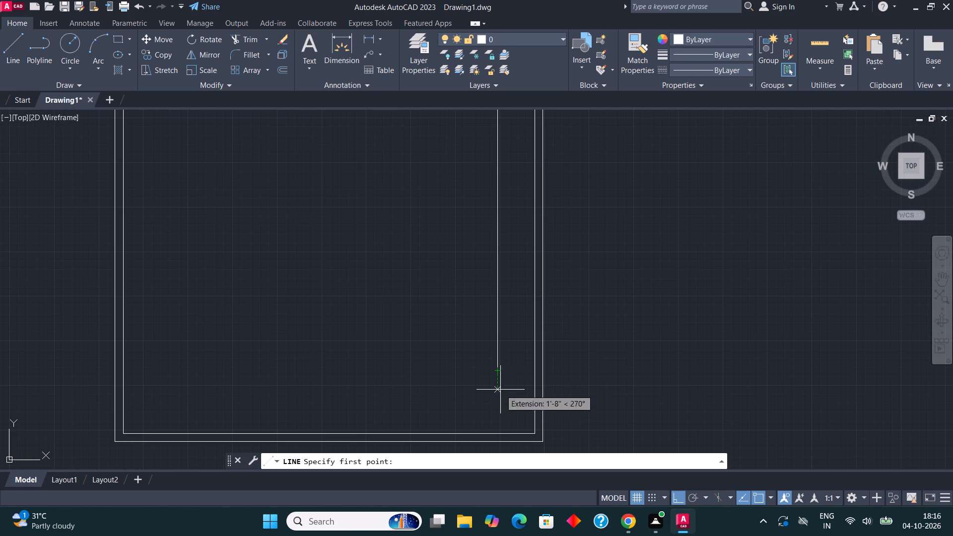
{"action": "left_click", "coordinate": [498, 424]}
{"action": "left_click", "coordinate": [497, 436]}
{"action": "scroll", "coordinate": [496, 435], "scroll_direction": "up", "scroll_amount": 3}
{"action": "scroll", "coordinate": [497, 393], "scroll_direction": "down", "scroll_amount": 1}
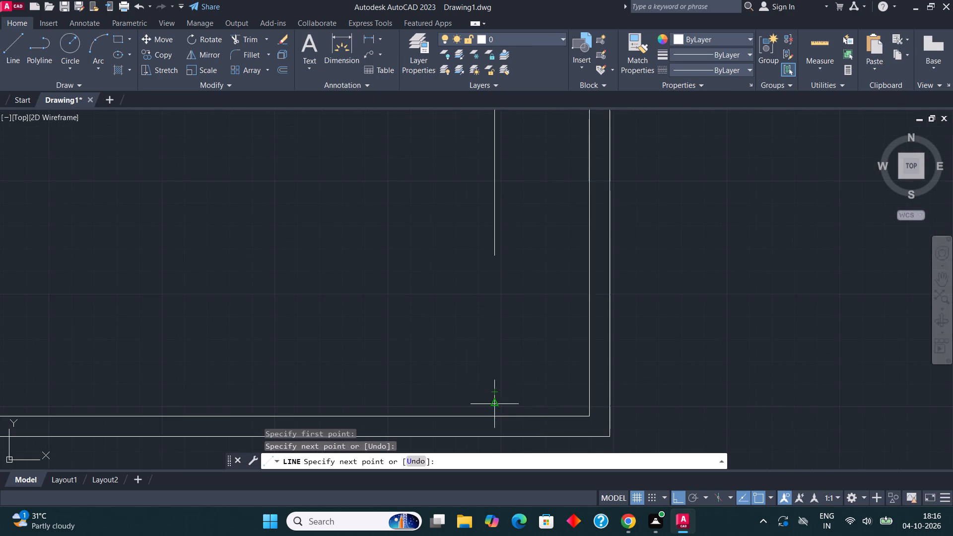
{"action": "scroll", "coordinate": [495, 417], "scroll_direction": "up", "scroll_amount": 1}
{"action": "left_click", "coordinate": [495, 417]}
{"action": "type", "text": "4'"}
{"action": "key", "text": "Return"}
{"action": "scroll", "coordinate": [571, 282], "scroll_direction": "down", "scroll_amount": 3}
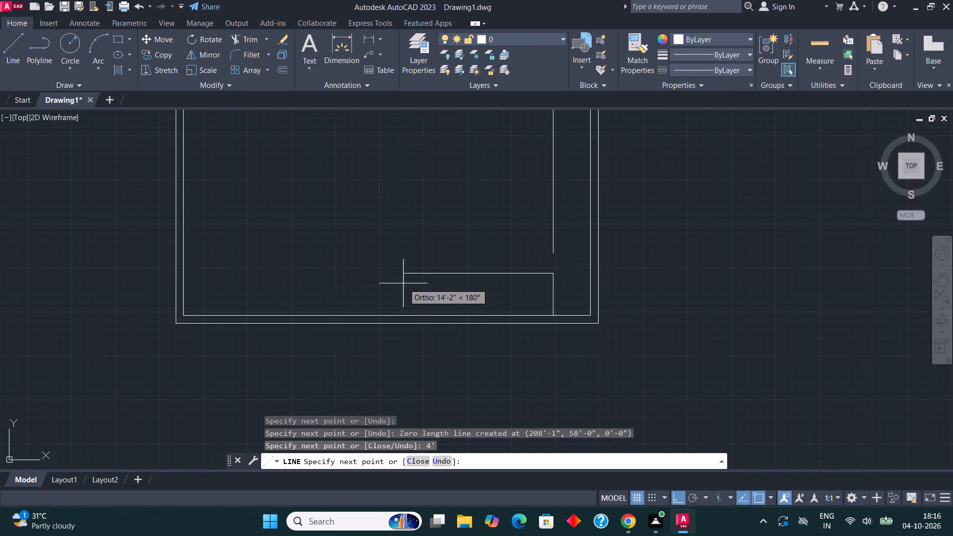
{"action": "left_click", "coordinate": [291, 274]}
{"action": "key", "text": "Escape"}
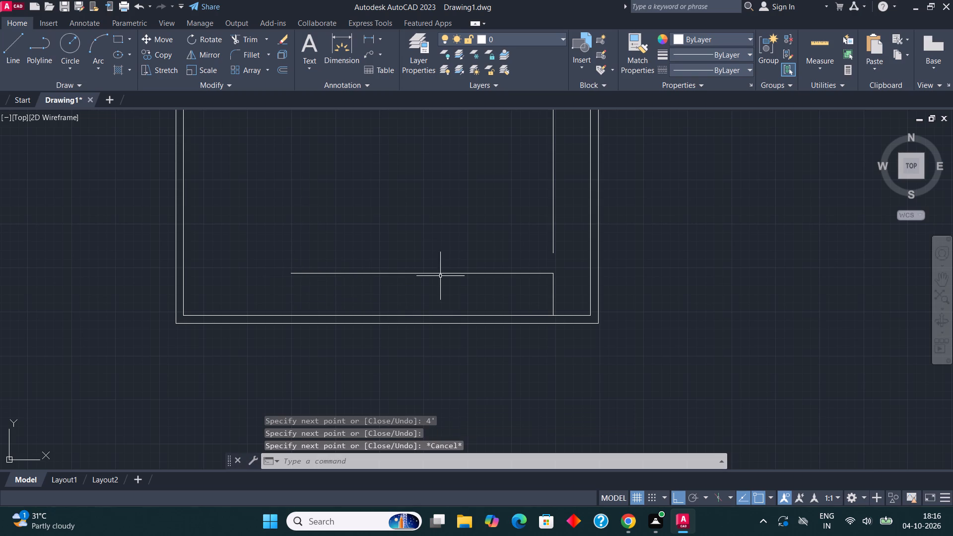
Trim away the 4' vertical guide line between the new horizontal line and the bottom wall.
{"action": "middle_click_drag", "start_coordinate": [605, 272], "coordinate": [544, 311]}
{"action": "left_click", "coordinate": [250, 43]}
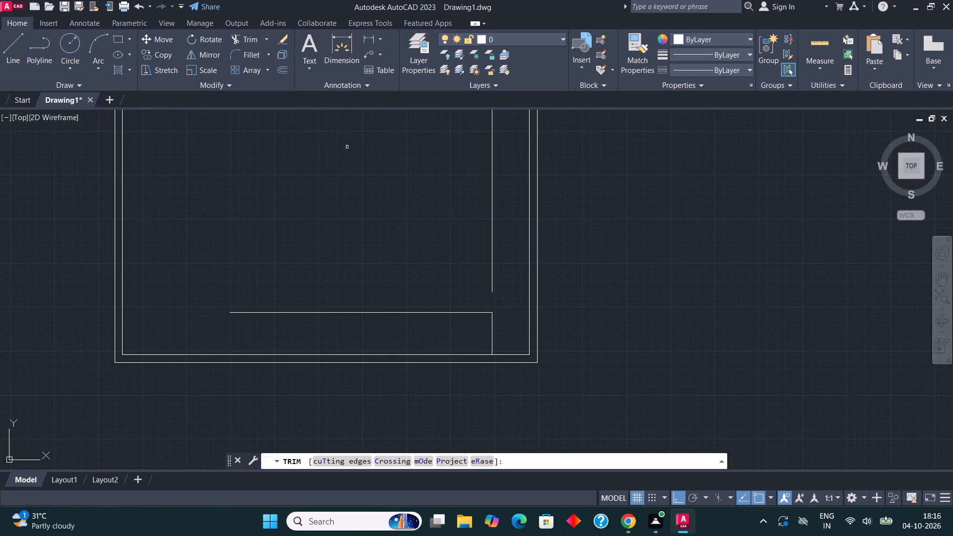
{"action": "left_click", "coordinate": [467, 335]}
{"action": "left_click", "coordinate": [507, 327]}
{"action": "key", "text": "Escape"}
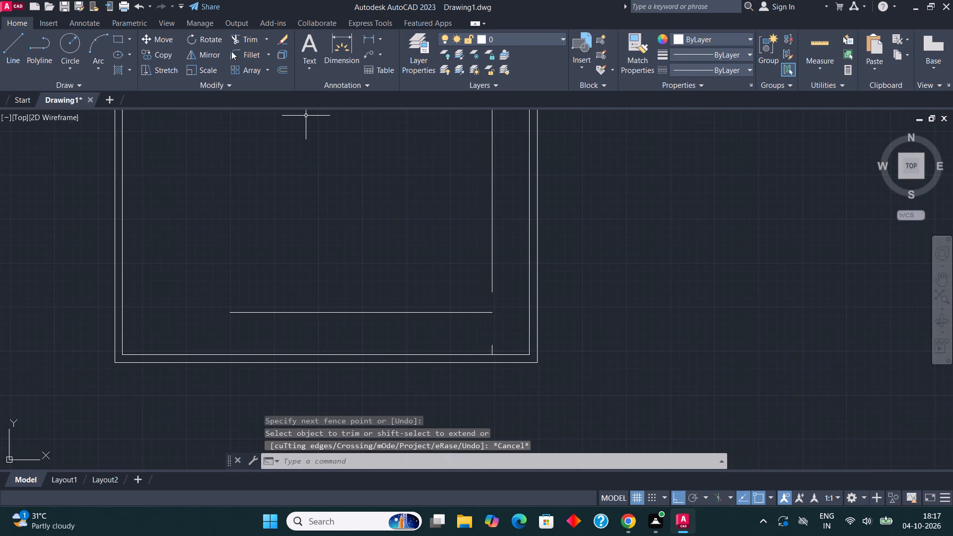
{"action": "left_click", "coordinate": [246, 42]}
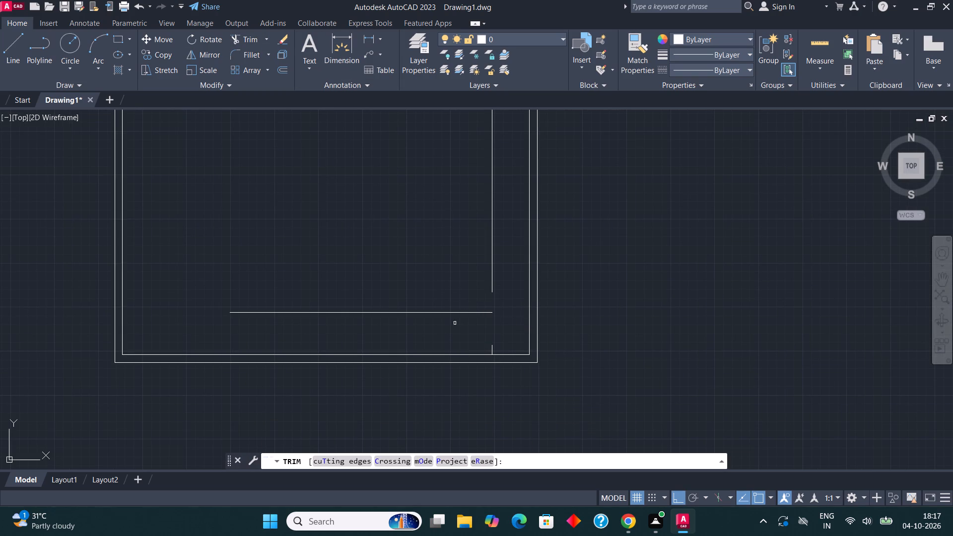
{"action": "left_click", "coordinate": [486, 351]}
{"action": "left_click", "coordinate": [496, 344]}
{"action": "key", "text": "Escape"}
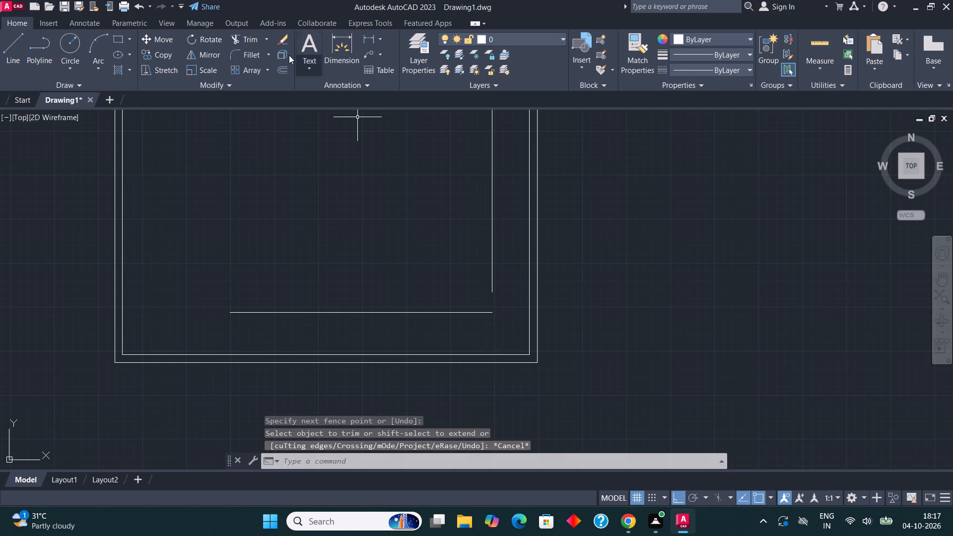
Fillet the horizontal line's right end with the long vertical line's lower end to close the corner.
{"action": "left_click", "coordinate": [243, 54]}
{"action": "left_click", "coordinate": [481, 313]}
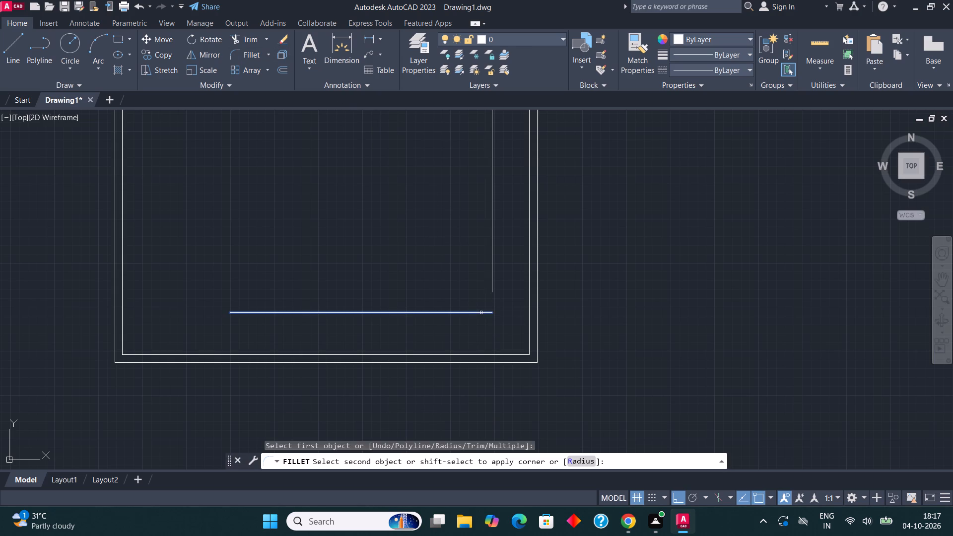
{"action": "left_click", "coordinate": [492, 283]}
Draw a line from the long vertical line's top end 8' left along the cross wall, 6' down, and back right to that vertical.
{"action": "scroll", "coordinate": [461, 294], "scroll_direction": "down", "scroll_amount": 2}
{"action": "middle_click_drag", "start_coordinate": [433, 280], "coordinate": [487, 315]}
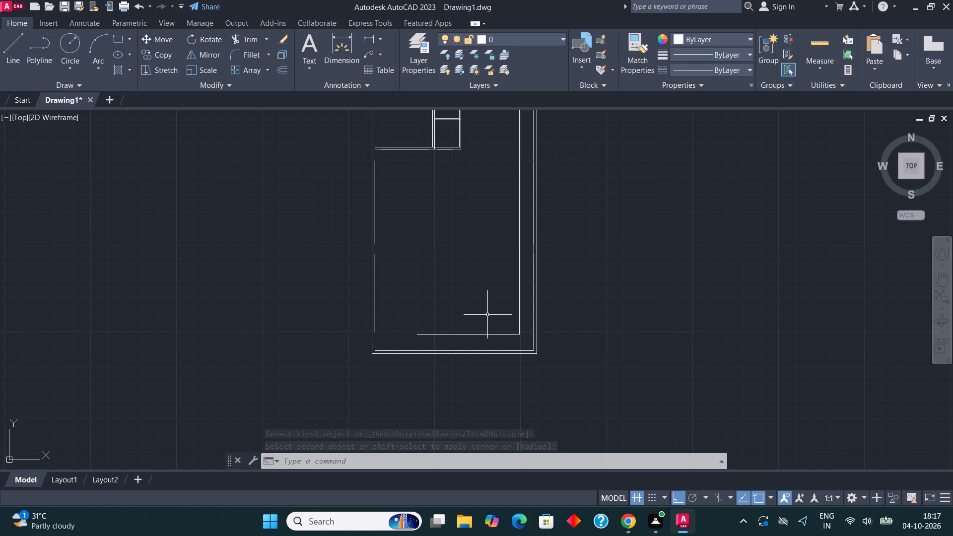
{"action": "scroll", "coordinate": [482, 267], "scroll_direction": "down", "scroll_amount": 2}
{"action": "middle_click_drag", "start_coordinate": [475, 216], "coordinate": [455, 243]}
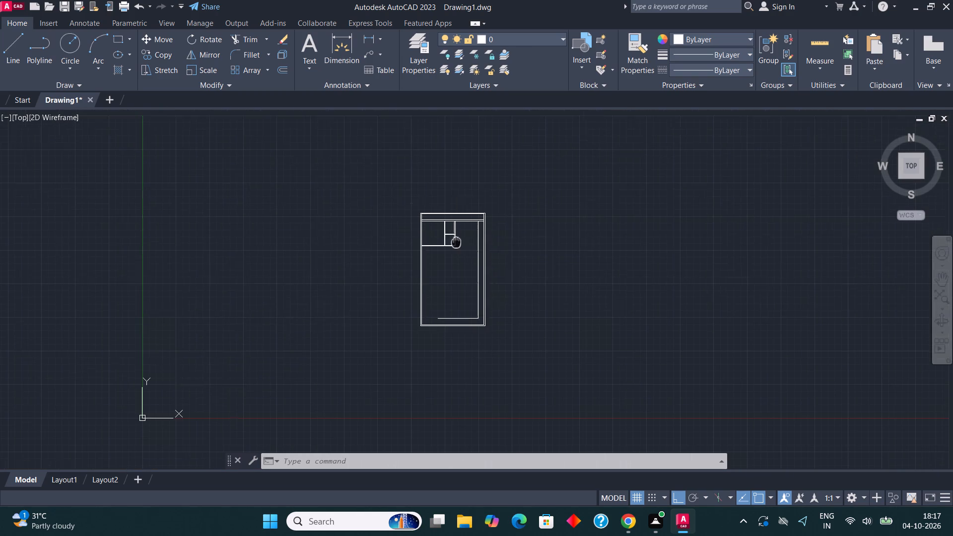
{"action": "middle_click_drag", "start_coordinate": [455, 243], "coordinate": [454, 244]}
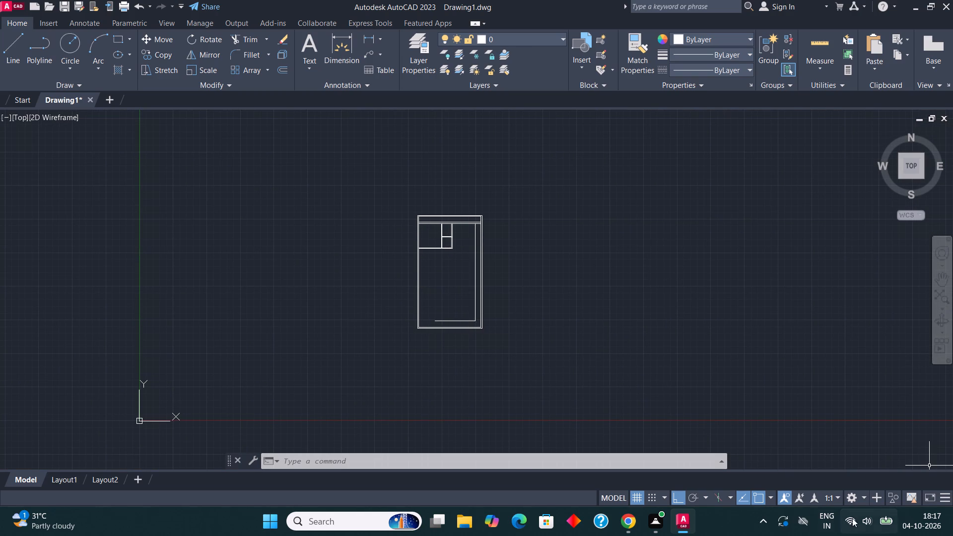
{"action": "scroll", "coordinate": [433, 227], "scroll_direction": "up", "scroll_amount": 2}
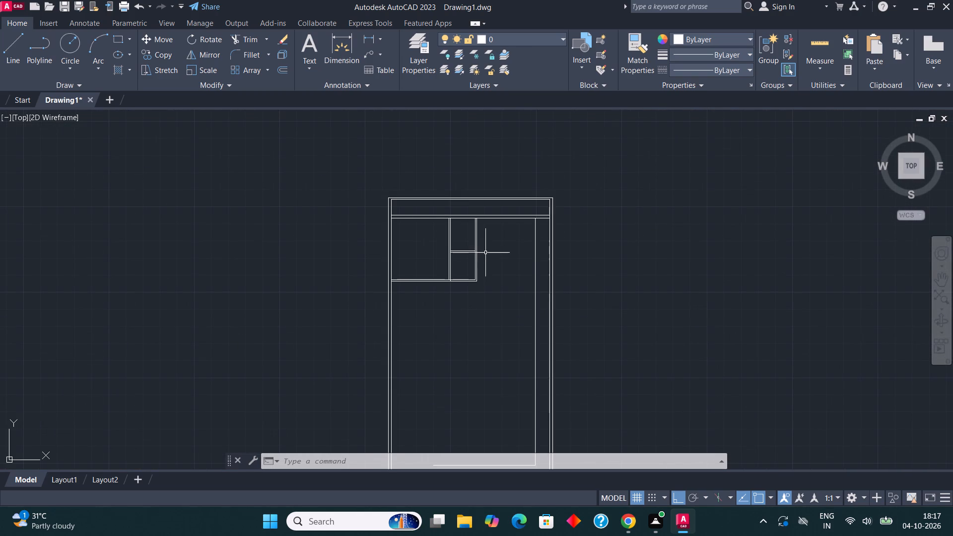
{"action": "scroll", "coordinate": [529, 239], "scroll_direction": "up", "scroll_amount": 2}
{"action": "scroll", "coordinate": [539, 242], "scroll_direction": "down", "scroll_amount": 2}
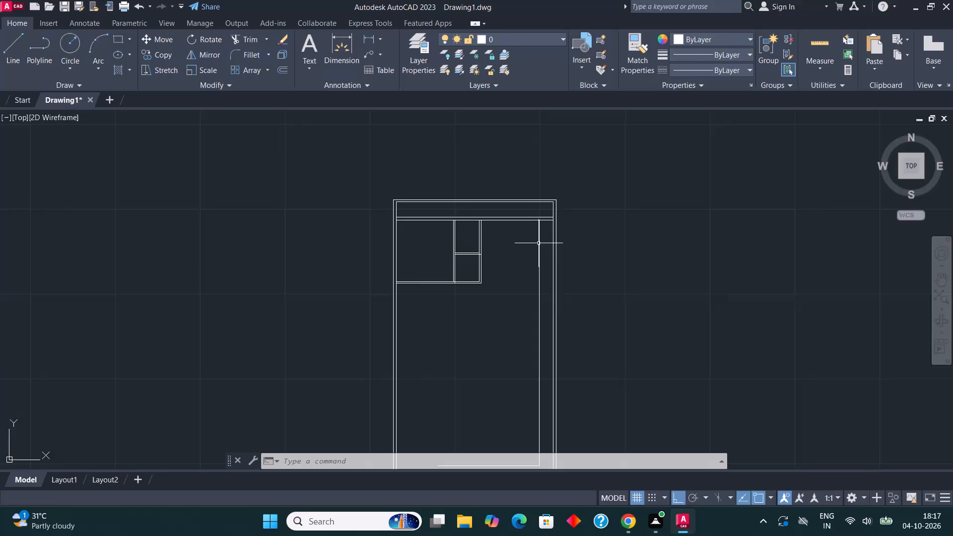
{"action": "middle_click_drag", "start_coordinate": [532, 243], "coordinate": [516, 207]}
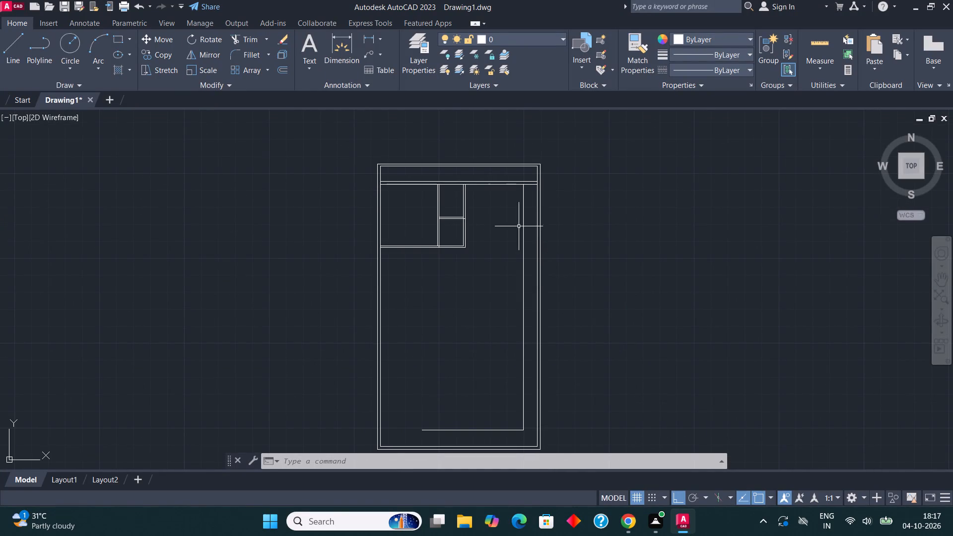
{"action": "middle_click_drag", "start_coordinate": [500, 245], "coordinate": [500, 253]}
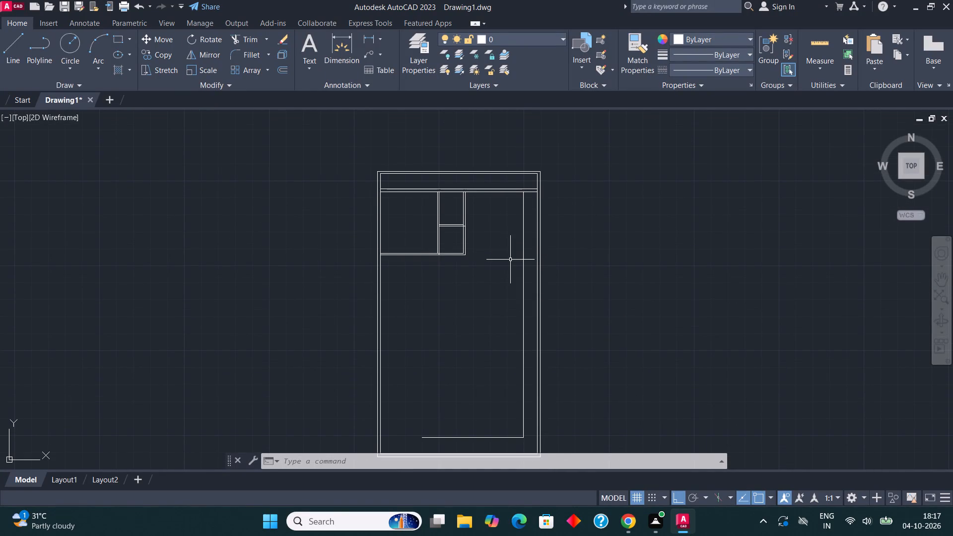
{"action": "scroll", "coordinate": [525, 237], "scroll_direction": "up", "scroll_amount": 1}
{"action": "middle_click_drag", "start_coordinate": [458, 210], "coordinate": [405, 261]}
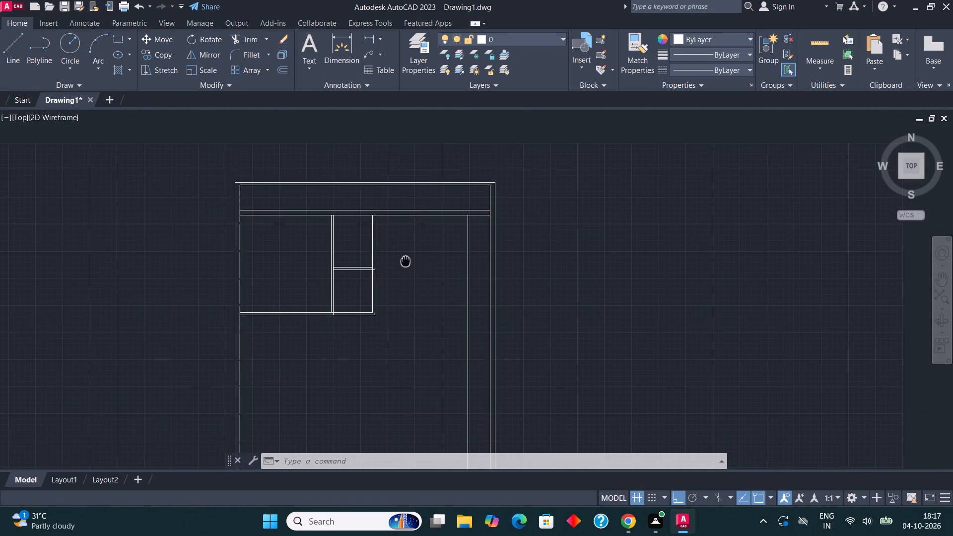
{"action": "middle_click_drag", "start_coordinate": [405, 261], "coordinate": [404, 262]}
{"action": "scroll", "coordinate": [408, 286], "scroll_direction": "up", "scroll_amount": 1}
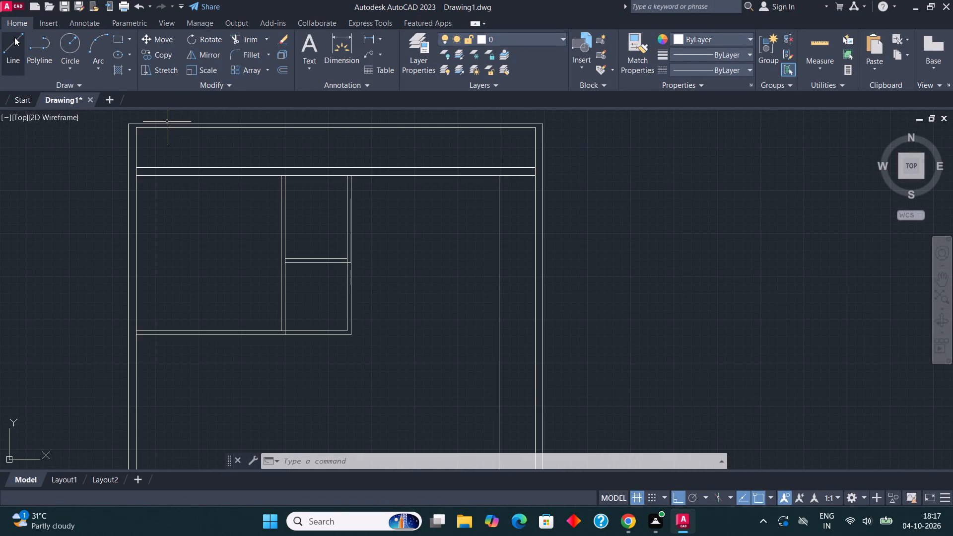
{"action": "left_click", "coordinate": [14, 37]}
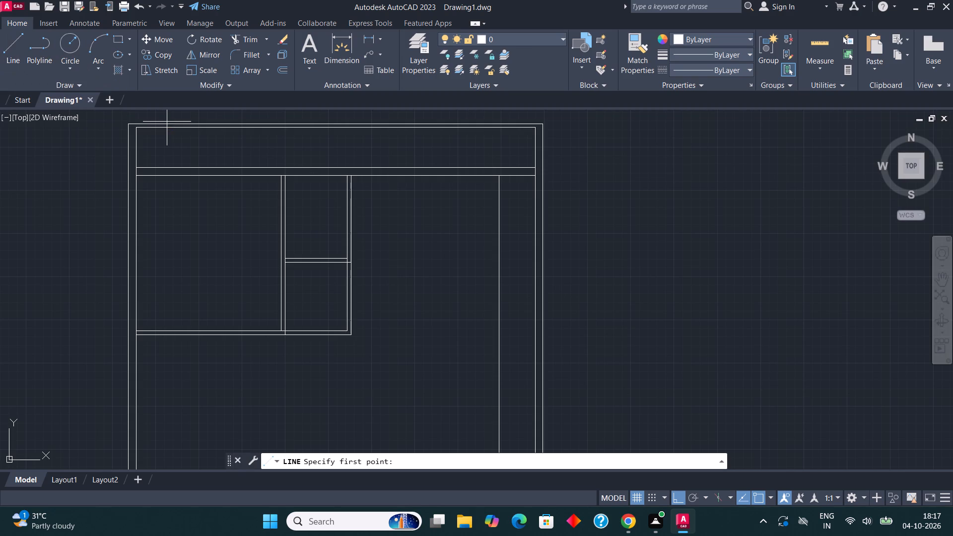
{"action": "left_click", "coordinate": [501, 177]}
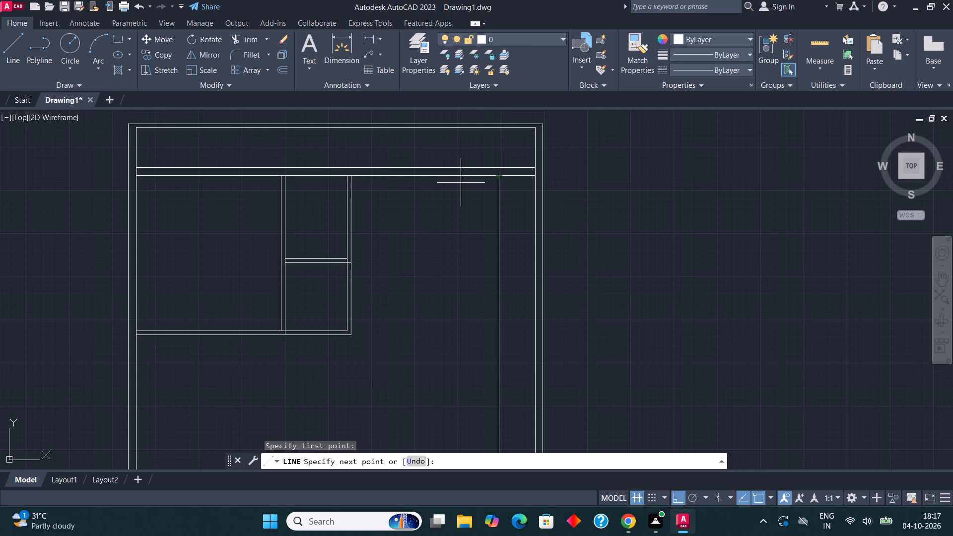
{"action": "type", "text": "8'"}
{"action": "key", "text": "Return"}
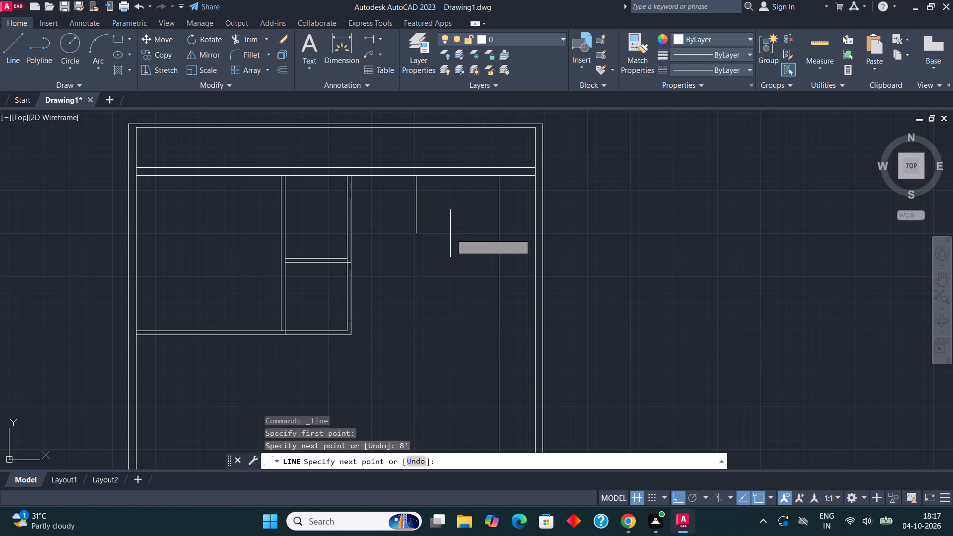
{"action": "type", "text": "6'"}
{"action": "key", "text": "Return"}
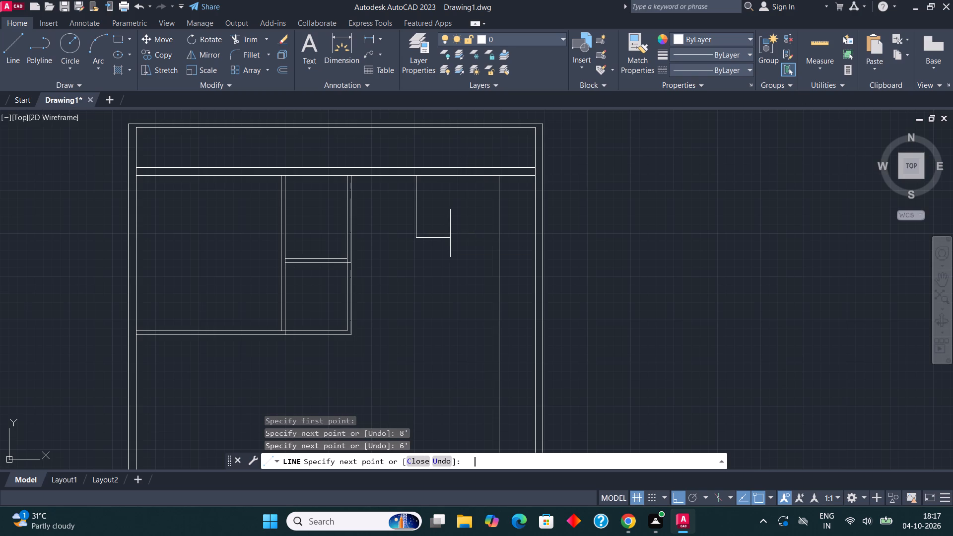
{"action": "left_click", "coordinate": [498, 236]}
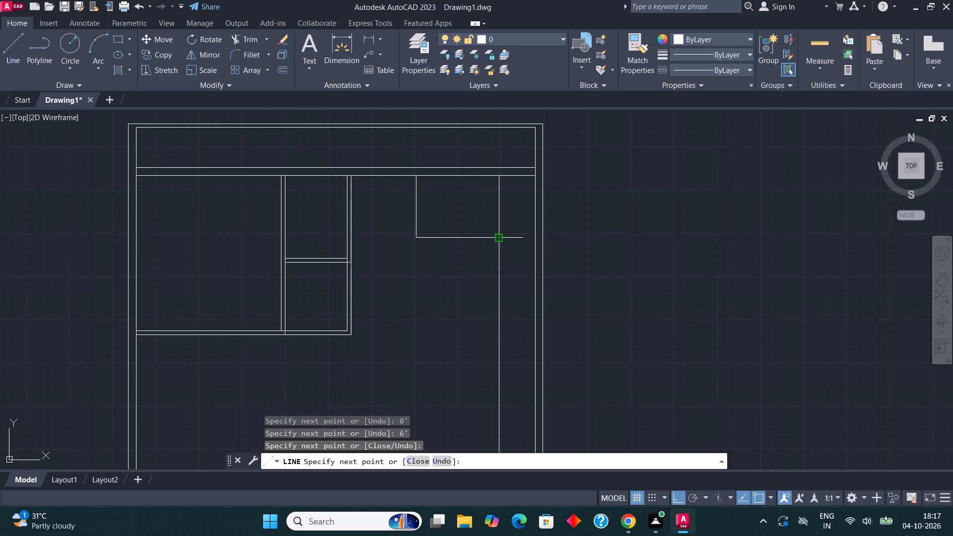
{"action": "key", "text": "Escape"}
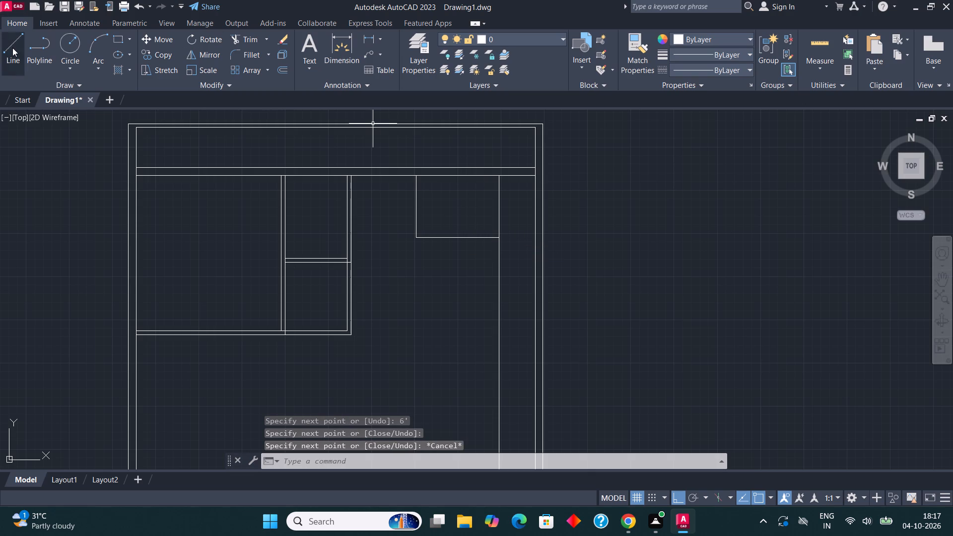
Draw a horizontal line from the 8' by 6' room's lower-left corner leftward to the neighbouring small room's outer right wall line.
{"action": "left_click", "coordinate": [12, 48]}
{"action": "left_click", "coordinate": [418, 240]}
{"action": "left_click", "coordinate": [348, 240]}
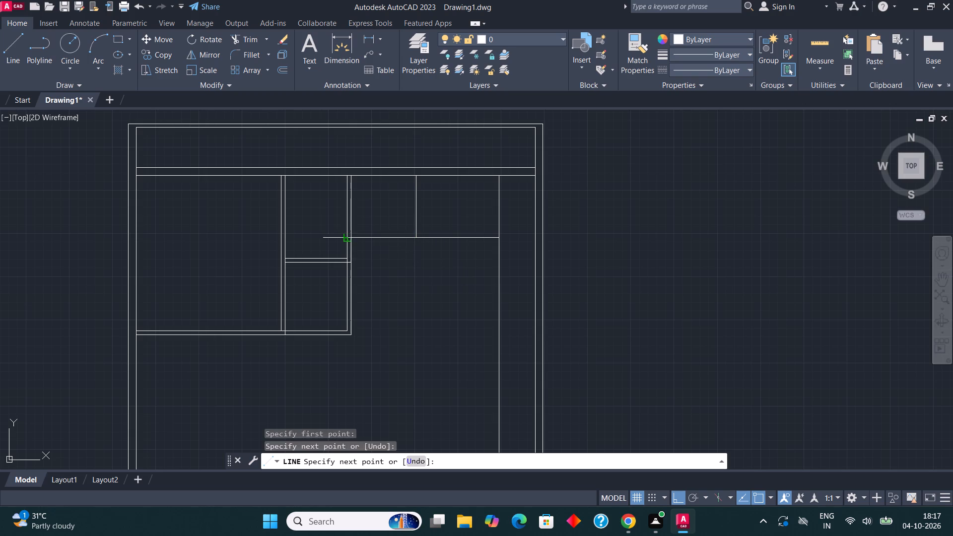
{"action": "key", "text": "Escape"}
Copy the long right-hand vertical line 9" to the right, toward the outer wall.
{"action": "scroll", "coordinate": [444, 228], "scroll_direction": "down", "scroll_amount": 2}
{"action": "middle_click_drag", "start_coordinate": [479, 244], "coordinate": [500, 212]}
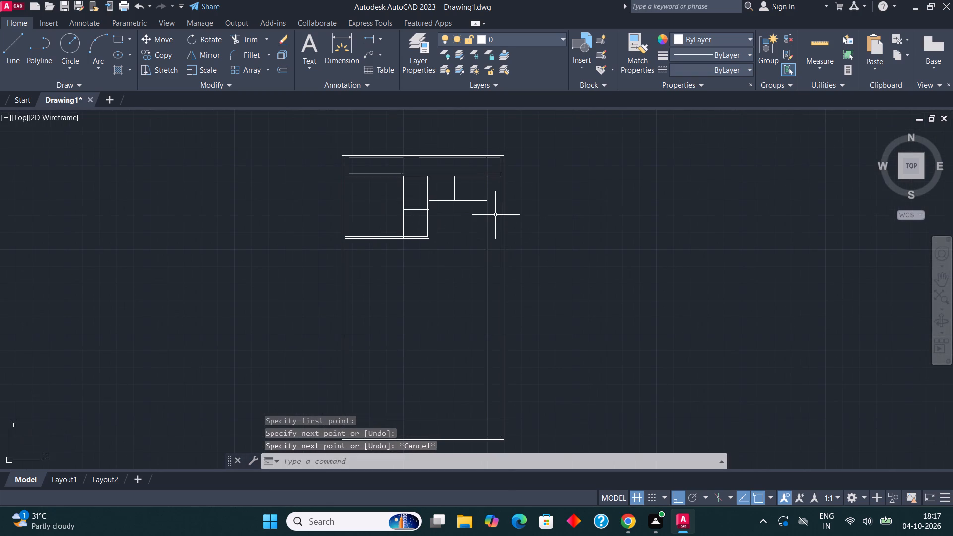
{"action": "scroll", "coordinate": [495, 216], "scroll_direction": "up", "scroll_amount": 1}
{"action": "middle_click_drag", "start_coordinate": [517, 200], "coordinate": [497, 214]}
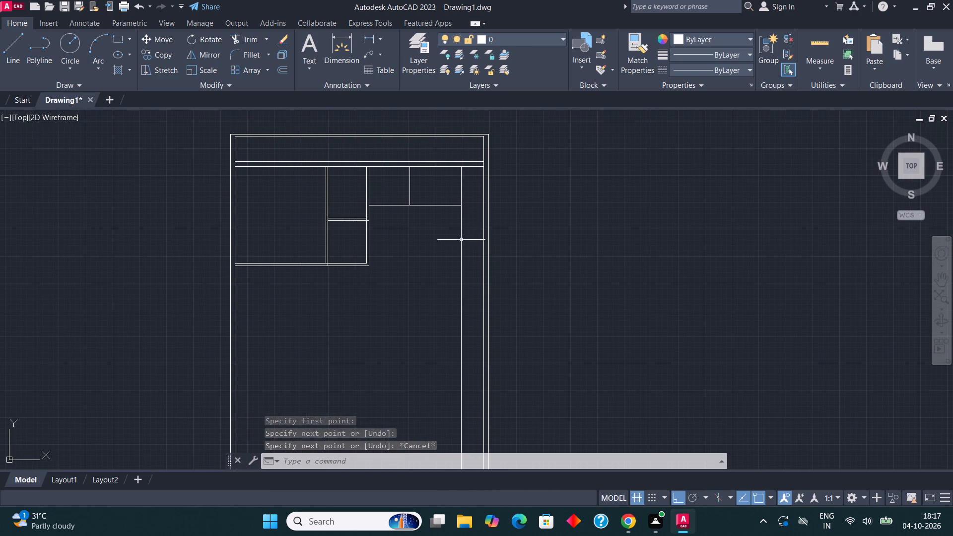
{"action": "left_click", "coordinate": [461, 241]}
{"action": "left_click", "coordinate": [162, 57]}
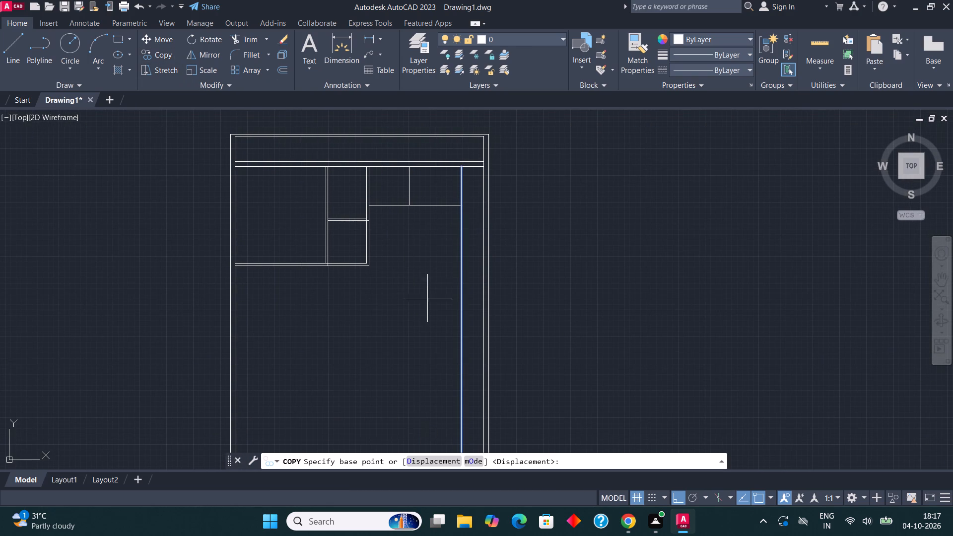
{"action": "left_click", "coordinate": [462, 326]}
{"action": "type", "text": "9\""}
{"action": "key", "text": "Return"}
{"action": "key", "text": "Escape"}
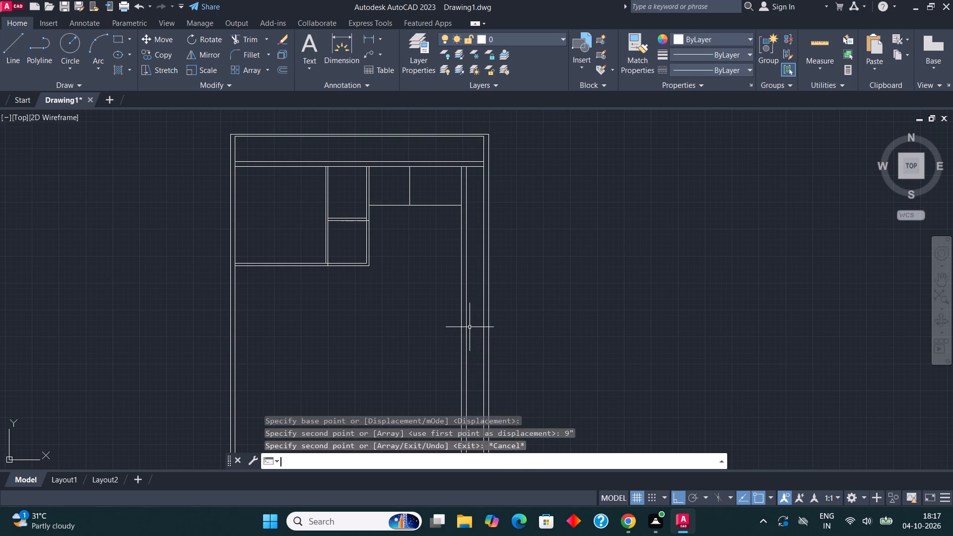
Stretch the short horizontal line's right end to the long vertical line so it spans beneath both upper-right spaces.
{"action": "middle_click_drag", "start_coordinate": [433, 172], "coordinate": [476, 211]}
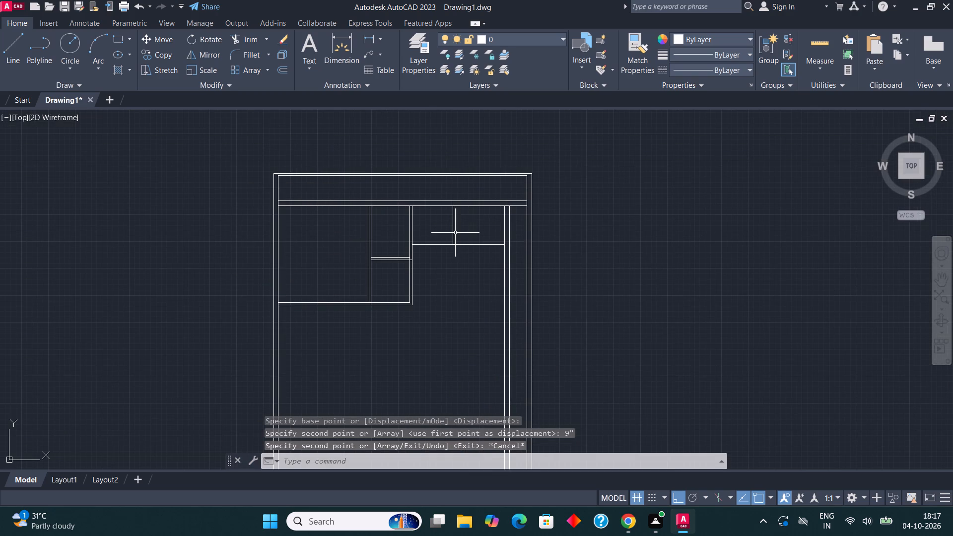
{"action": "scroll", "coordinate": [454, 233], "scroll_direction": "up", "scroll_amount": 2}
{"action": "left_click", "coordinate": [421, 252]}
{"action": "left_click", "coordinate": [416, 273]}
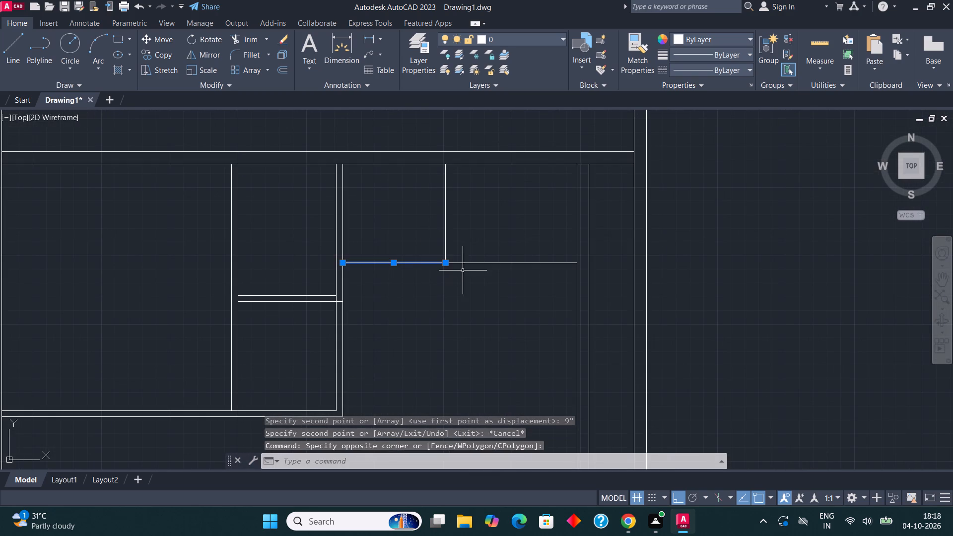
{"action": "left_click", "coordinate": [448, 263]}
{"action": "left_click", "coordinate": [575, 264]}
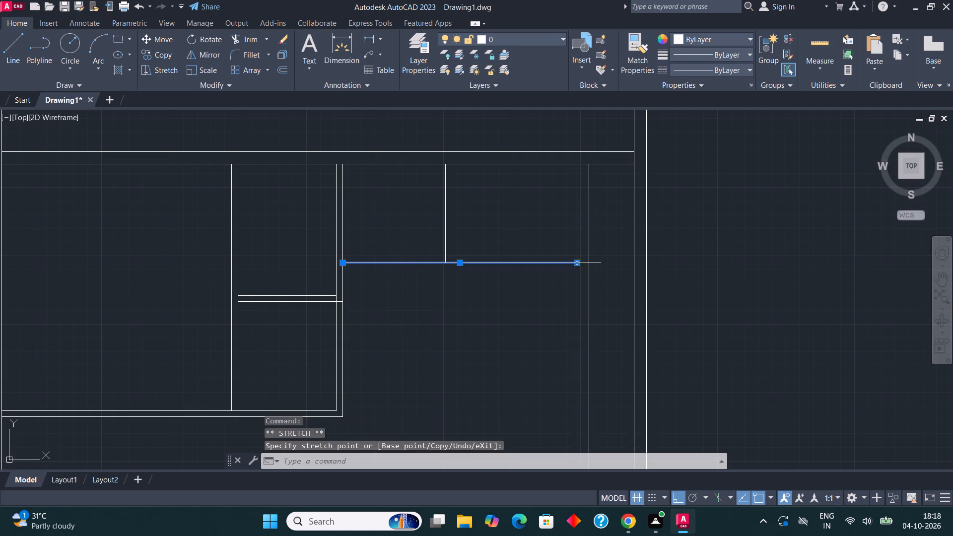
{"action": "key", "text": "Escape"}
Copy the horizontal line beneath the two upper-right spaces 4.5" downward.
{"action": "left_click", "coordinate": [501, 263]}
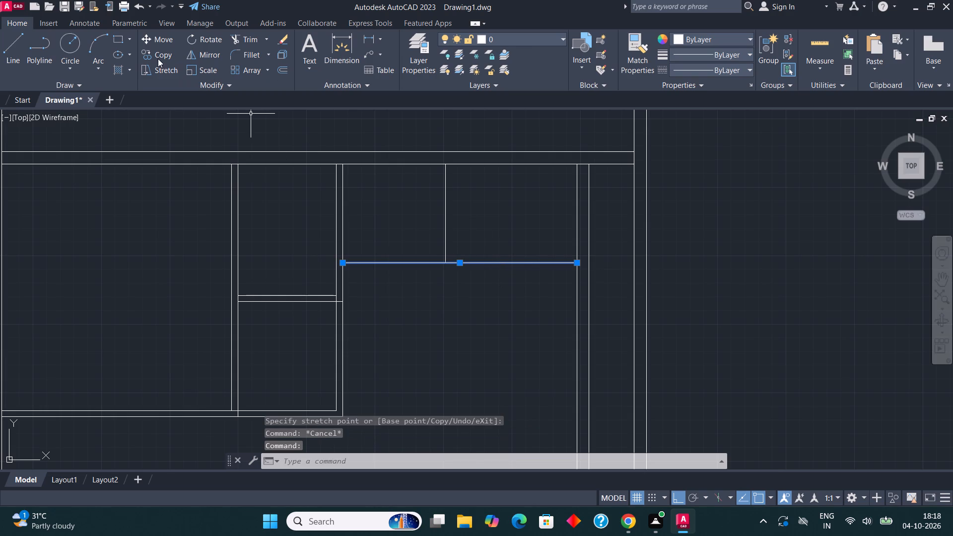
{"action": "left_click", "coordinate": [158, 59]}
{"action": "left_click", "coordinate": [447, 261]}
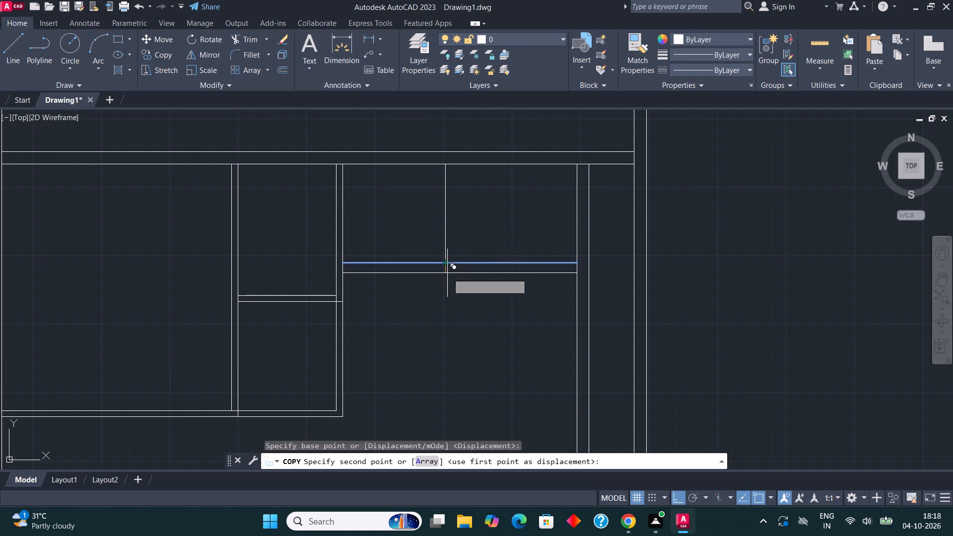
{"action": "type", "text": "4.5\""}
{"action": "key", "text": "Return"}
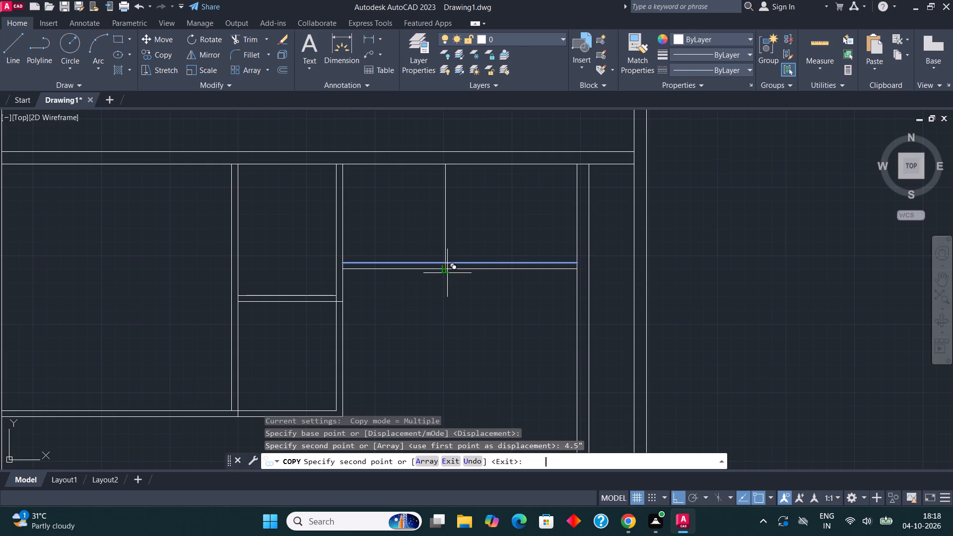
{"action": "key", "text": "Escape"}
Draw a line from the copied line's right end 14' down along the long vertical wall line, and 15' left.
{"action": "middle_click_drag", "start_coordinate": [463, 274], "coordinate": [475, 193]}
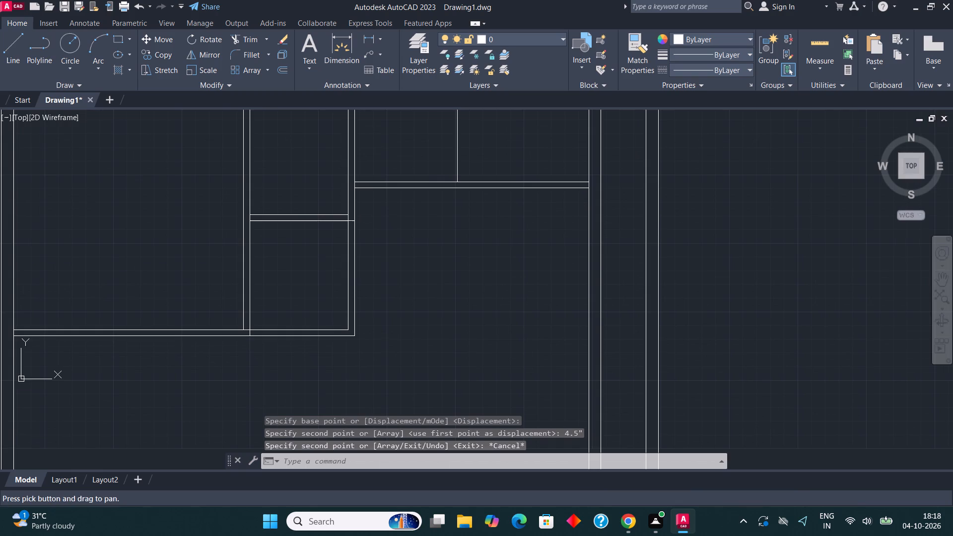
{"action": "left_click", "coordinate": [15, 45]}
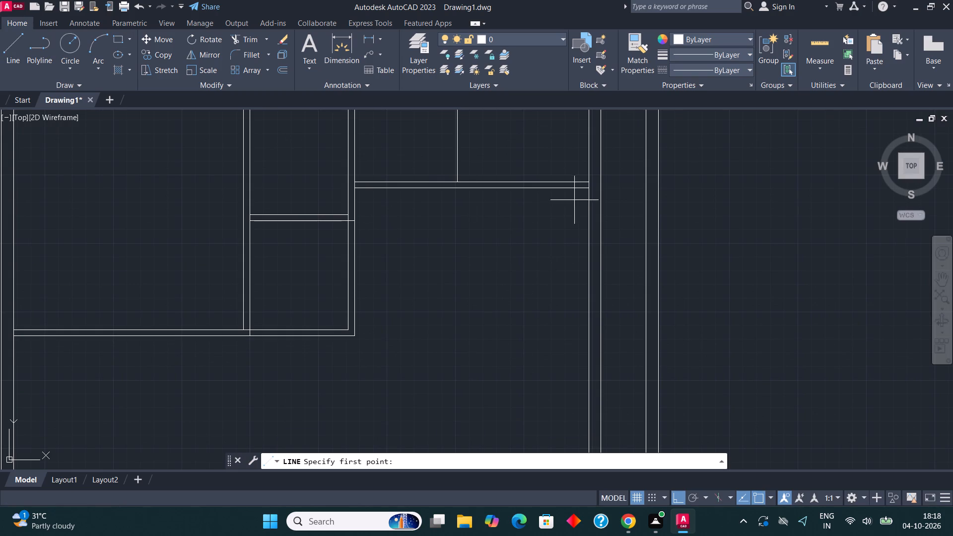
{"action": "left_click", "coordinate": [587, 188]}
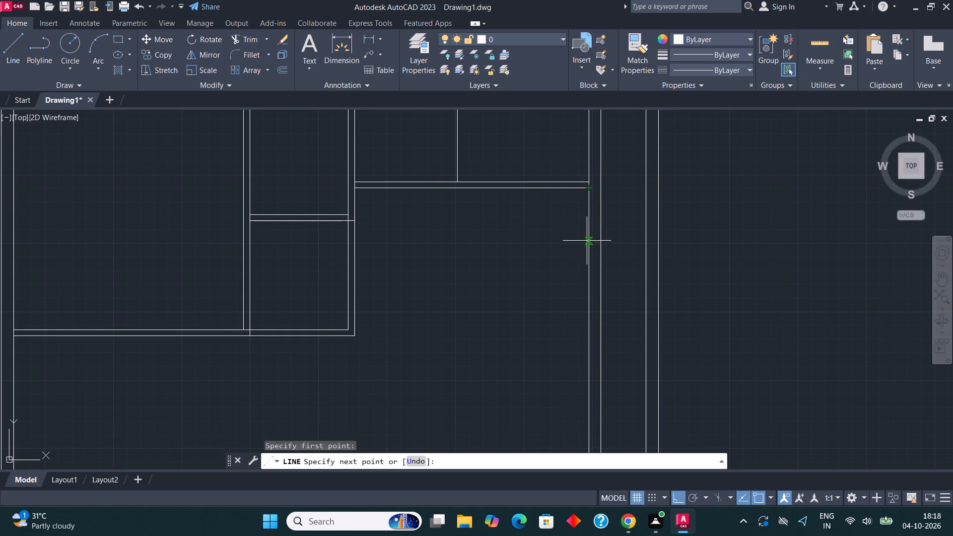
{"action": "type", "text": "14'"}
{"action": "key", "text": "Return"}
{"action": "scroll", "coordinate": [561, 291], "scroll_direction": "down", "scroll_amount": 3}
{"action": "scroll", "coordinate": [558, 321], "scroll_direction": "up", "scroll_amount": 2}
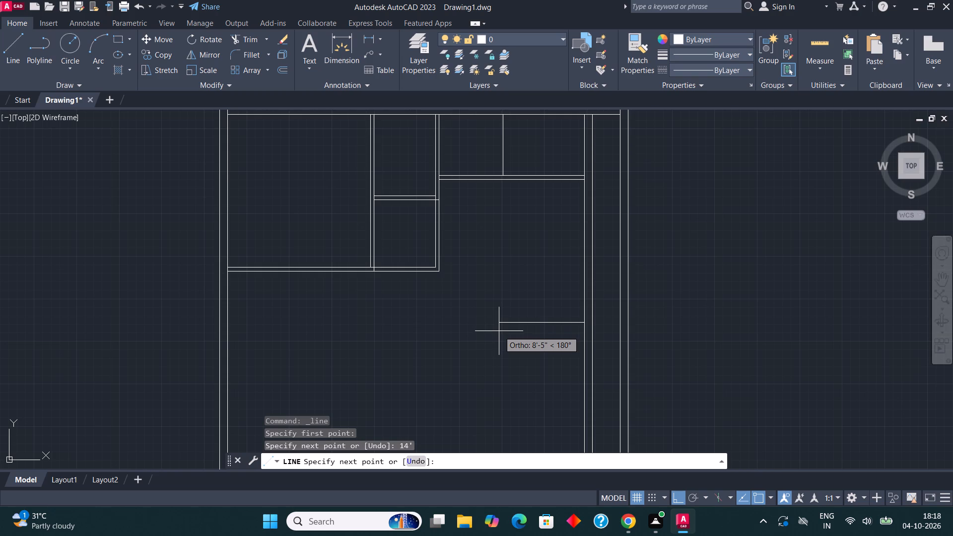
{"action": "type", "text": "15'"}
{"action": "key", "text": "Return"}
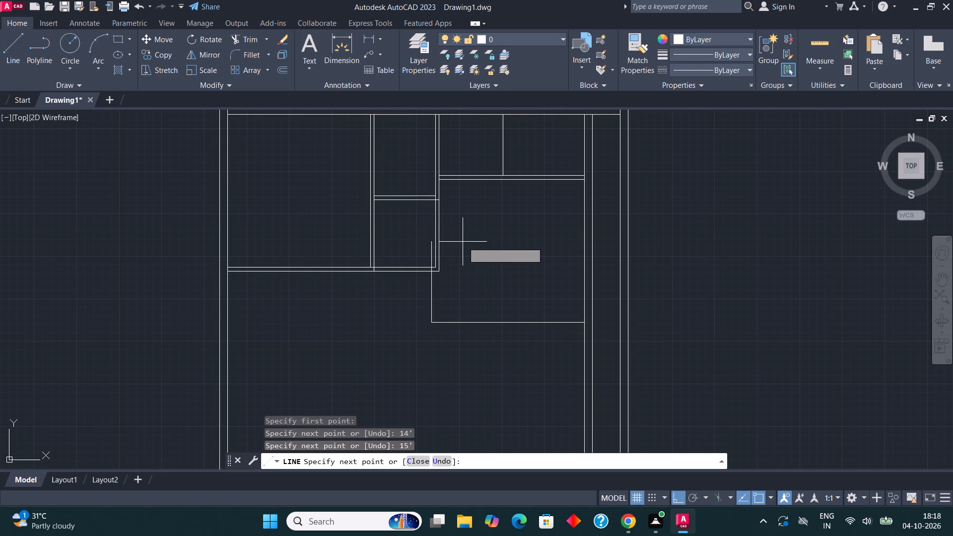
{"action": "key", "text": "Escape"}
Draw a vertical line from the small lower room's outer lower-right corner down to the new 15' horizontal line.
{"action": "left_click", "coordinate": [11, 48]}
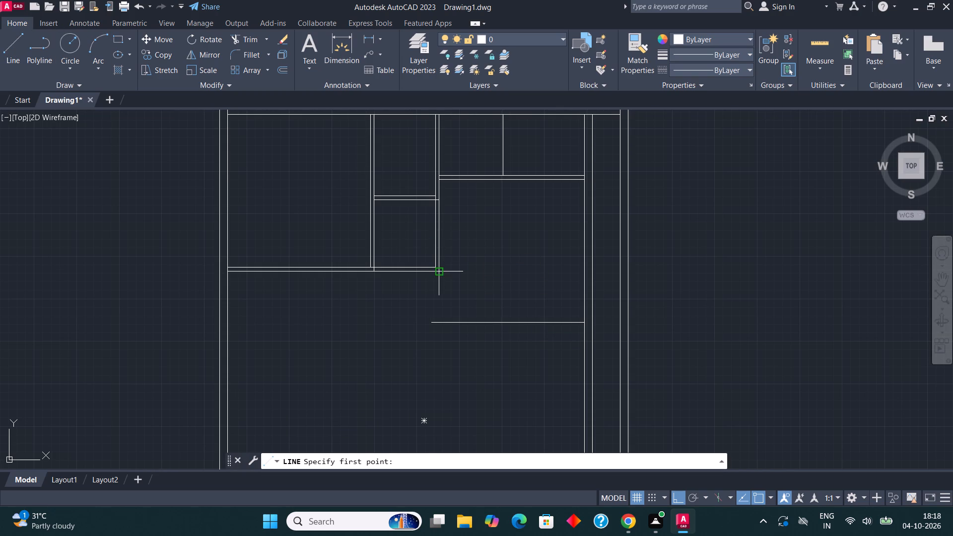
{"action": "left_click", "coordinate": [438, 270]}
{"action": "left_click", "coordinate": [440, 322]}
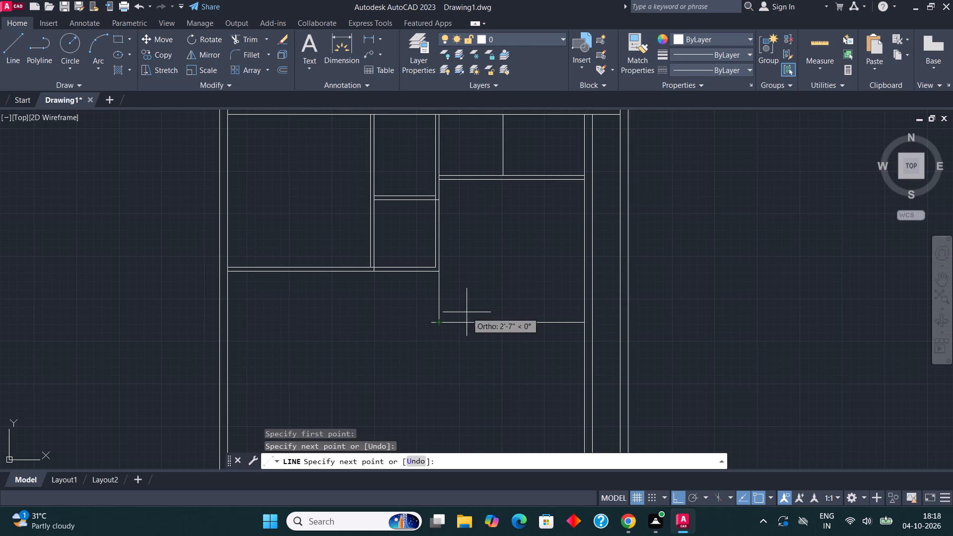
{"action": "key", "text": "Escape"}
Trim the stub of the 15' horizontal line that extends left past the new short vertical line.
{"action": "left_click", "coordinate": [247, 40]}
{"action": "scroll", "coordinate": [436, 334], "scroll_direction": "up", "scroll_amount": 1}
{"action": "left_click_drag", "start_coordinate": [433, 331], "coordinate": [432, 324]}
{"action": "left_click", "coordinate": [426, 289]}
{"action": "scroll", "coordinate": [424, 300], "scroll_direction": "down", "scroll_amount": 1}
{"action": "key", "text": "Escape"}
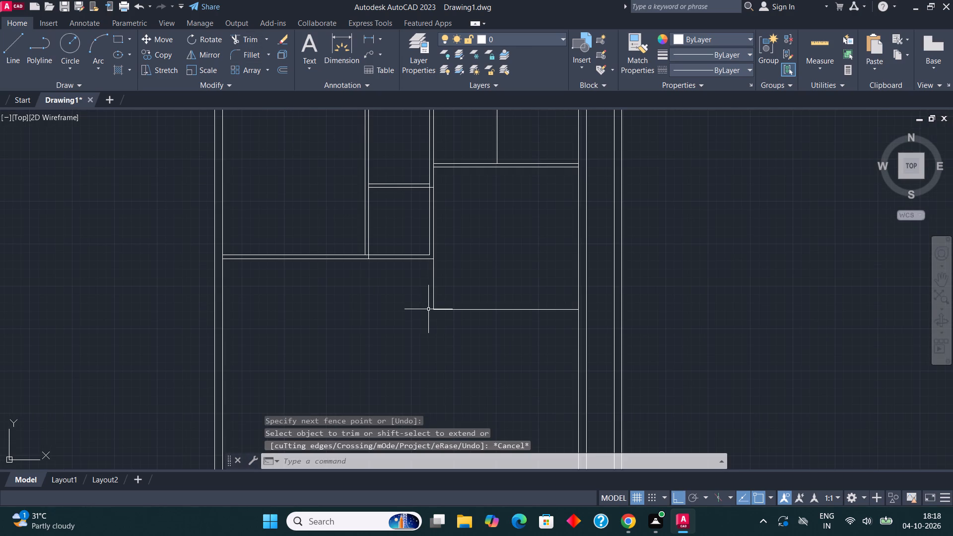
Offset the room's short vertical line to the left and its bottom horizontal line downward, both by 4.5".
{"action": "middle_click_drag", "start_coordinate": [438, 310], "coordinate": [475, 310]}
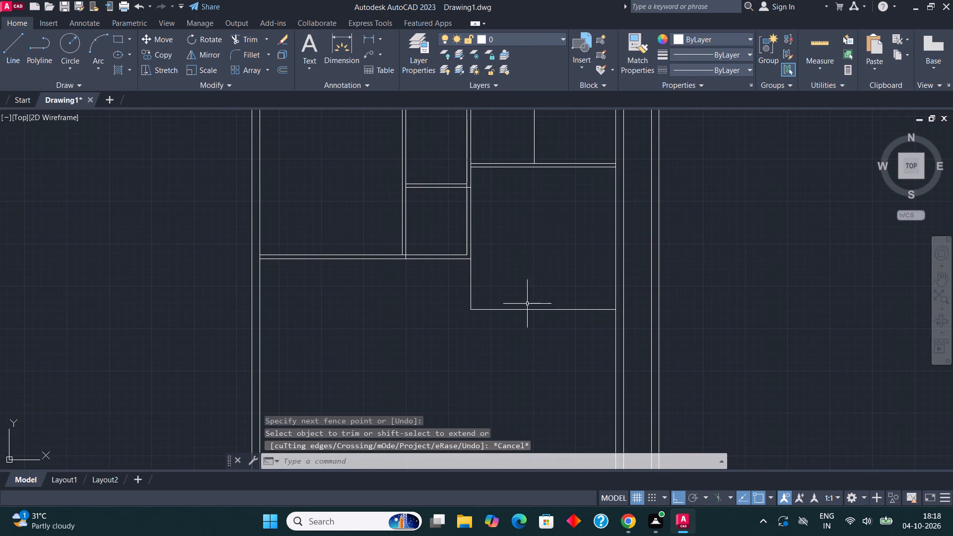
{"action": "middle_click_drag", "start_coordinate": [527, 308], "coordinate": [500, 316]}
{"action": "middle_click_drag", "start_coordinate": [495, 318], "coordinate": [487, 319]}
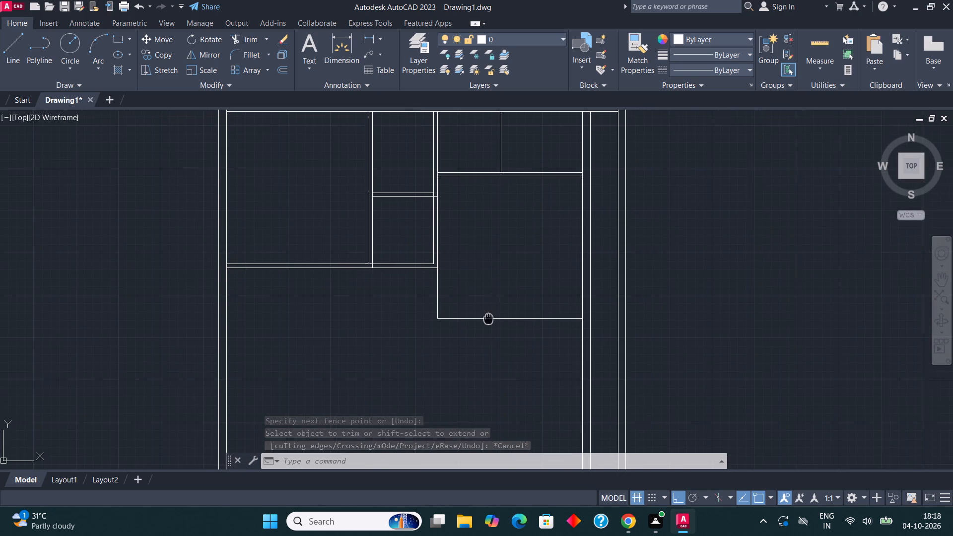
{"action": "middle_click_drag", "start_coordinate": [487, 319], "coordinate": [482, 323]}
{"action": "scroll", "coordinate": [447, 328], "scroll_direction": "up", "scroll_amount": 1}
{"action": "left_click", "coordinate": [437, 334]}
{"action": "left_click", "coordinate": [409, 306]}
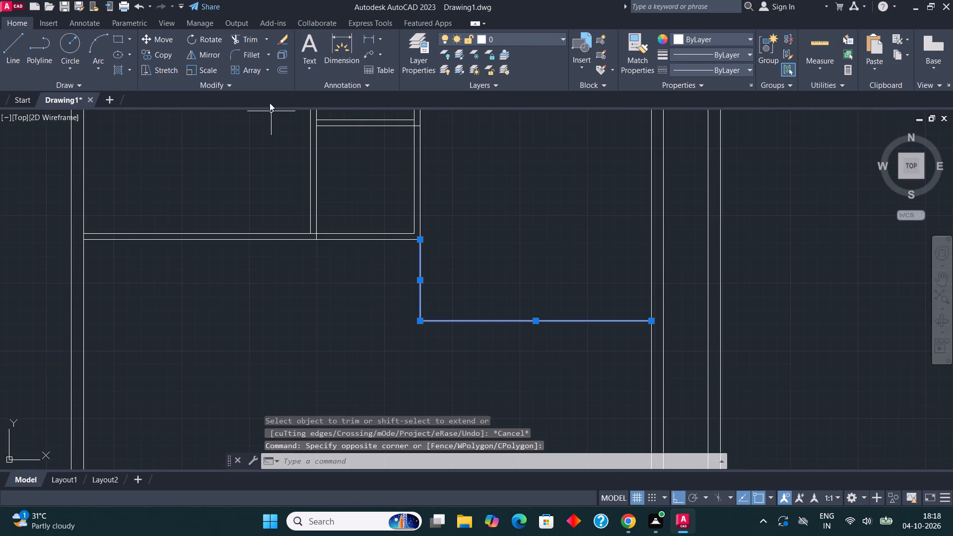
{"action": "left_click", "coordinate": [280, 72]}
{"action": "left_click", "coordinate": [421, 282]}
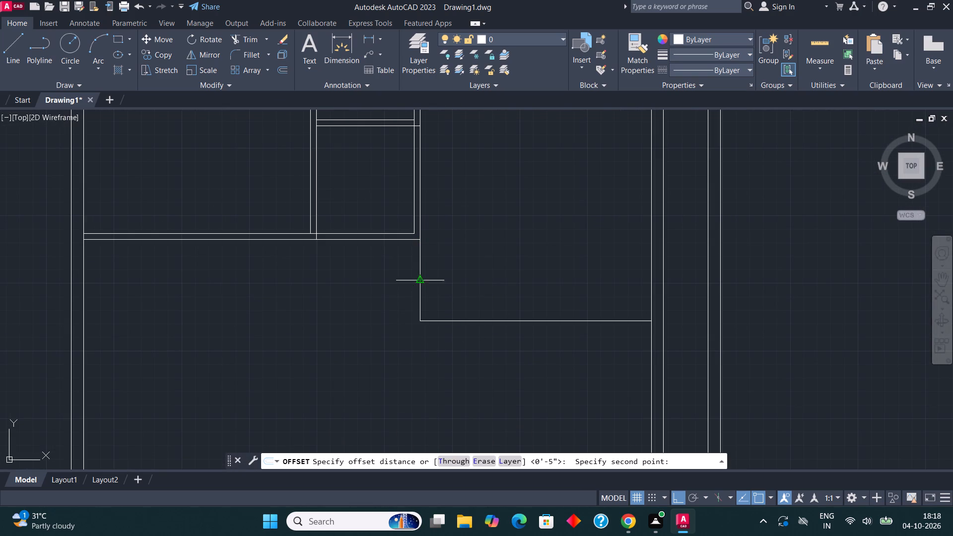
{"action": "type", "text": "4.5"}
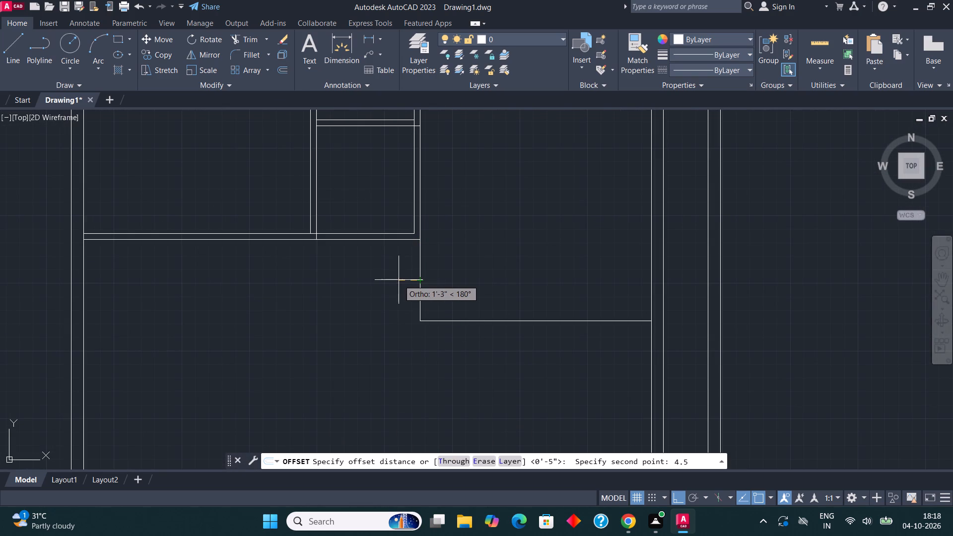
{"action": "key", "text": "shift+quotedbl"}
{"action": "key", "text": "Return"}
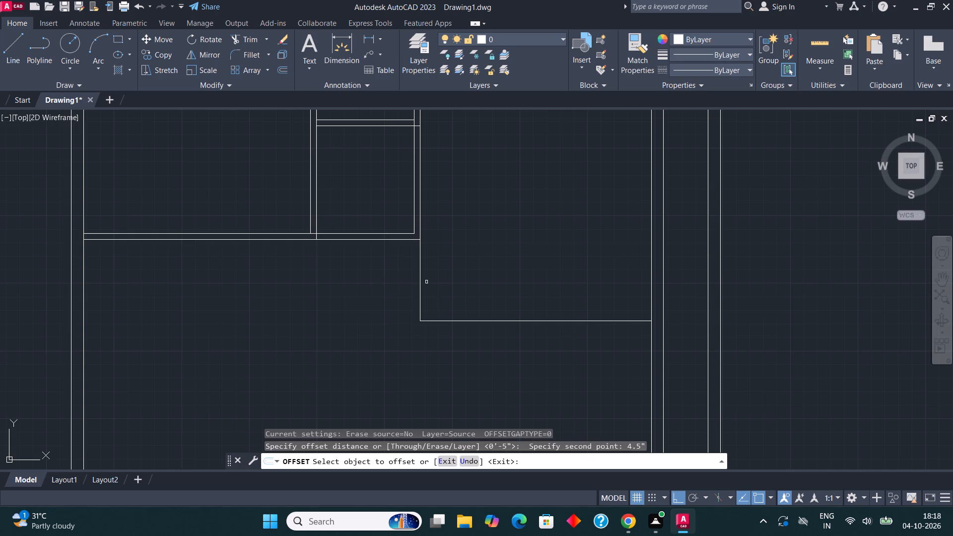
{"action": "left_click", "coordinate": [420, 286]}
{"action": "left_click", "coordinate": [406, 287]}
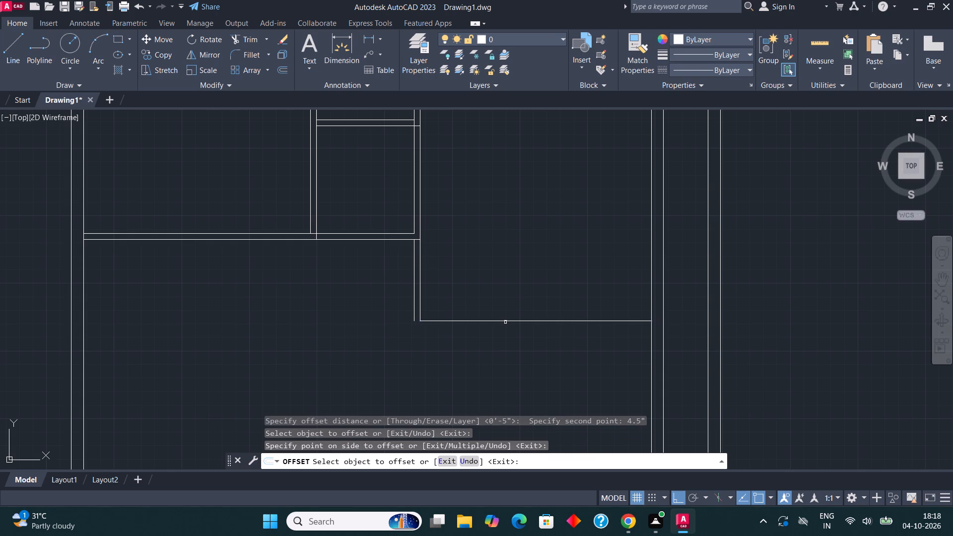
{"action": "left_click", "coordinate": [505, 322]}
{"action": "left_click", "coordinate": [505, 346]}
Fillet the two offset lines so they meet at the room's outer lower-left corner.
{"action": "left_click", "coordinate": [251, 54]}
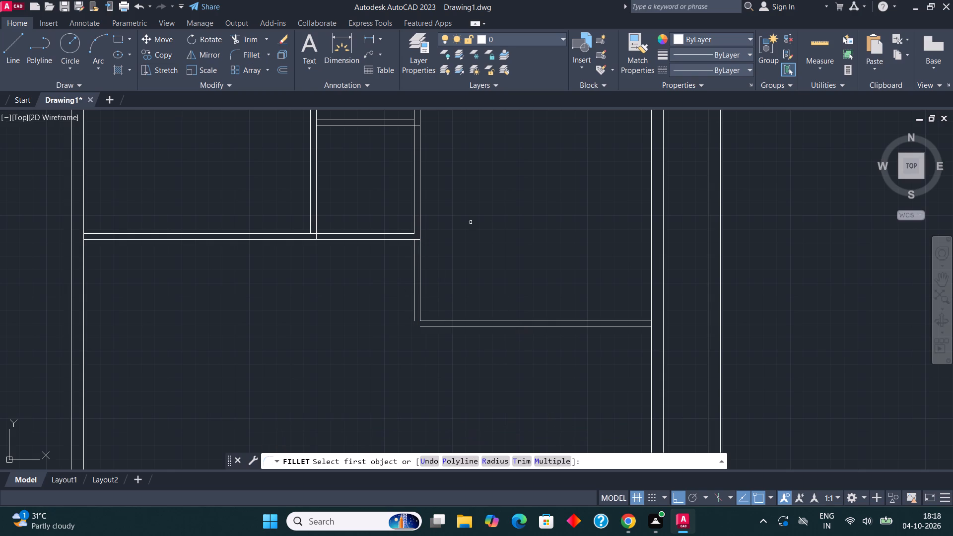
{"action": "left_click", "coordinate": [413, 281]}
{"action": "left_click", "coordinate": [434, 327]}
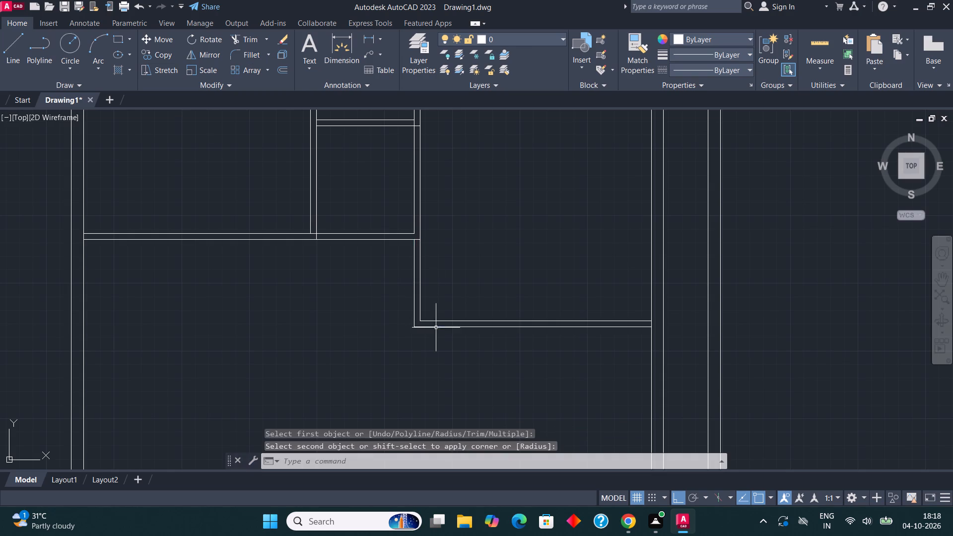
Draw a line from the room's outer lower-right corner 11' down the long vertical wall line, and 15' left.
{"action": "scroll", "coordinate": [502, 285], "scroll_direction": "down", "scroll_amount": 2}
{"action": "middle_click_drag", "start_coordinate": [547, 321], "coordinate": [552, 259]}
{"action": "scroll", "coordinate": [552, 266], "scroll_direction": "up", "scroll_amount": 2}
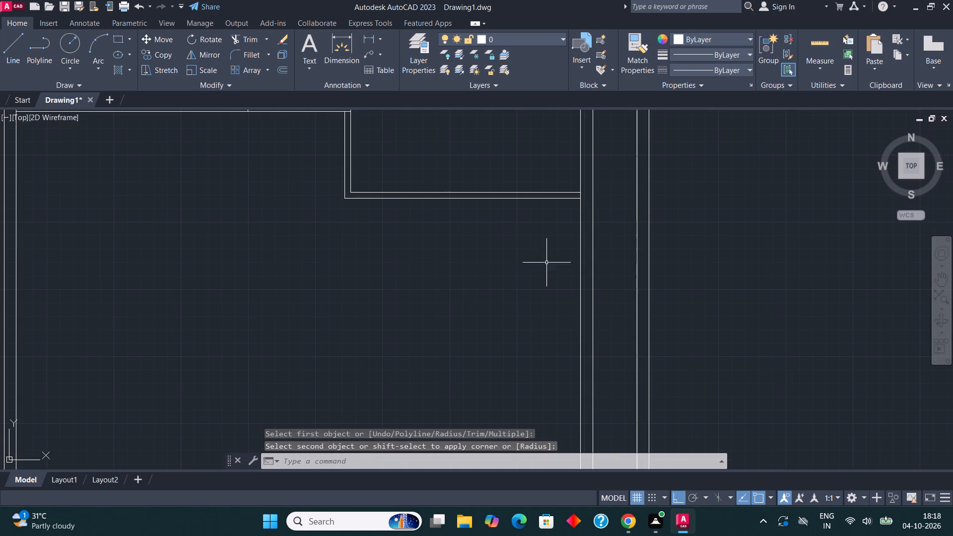
{"action": "left_click", "coordinate": [12, 41]}
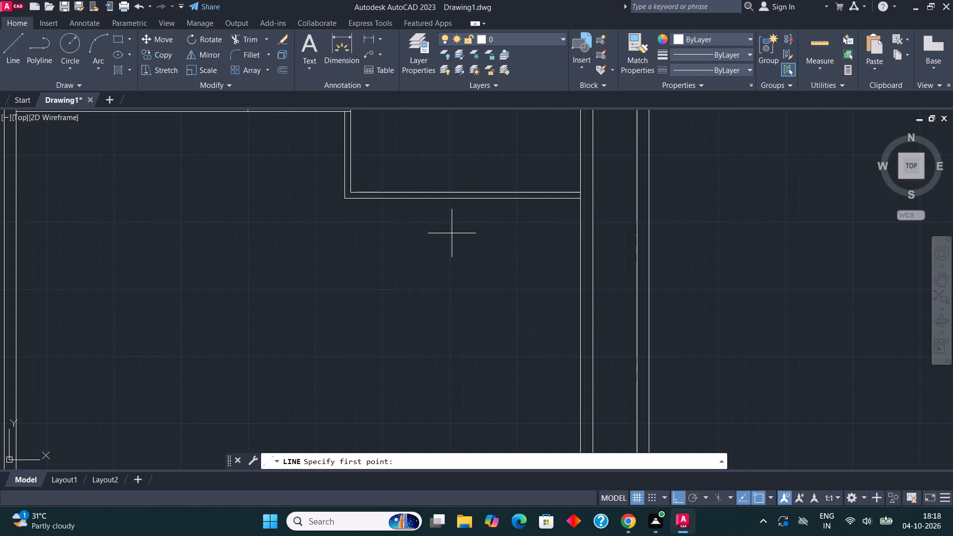
{"action": "left_click", "coordinate": [581, 201]}
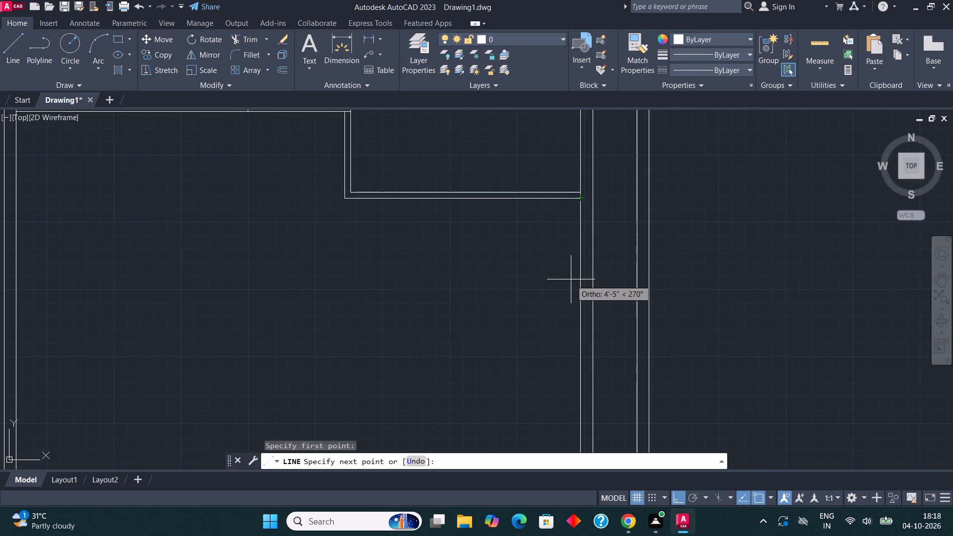
{"action": "type", "text": "11'"}
{"action": "key", "text": "Return"}
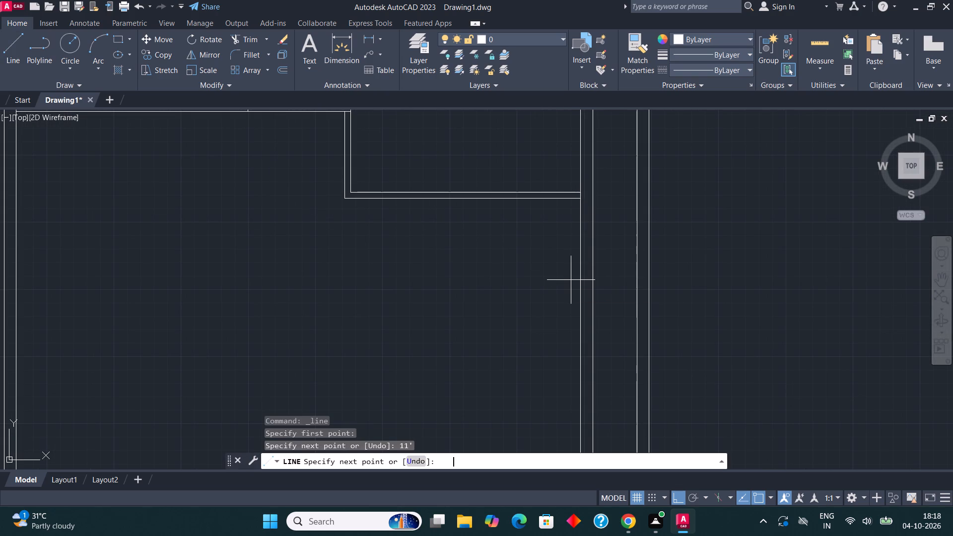
{"action": "type", "text": "15'"}
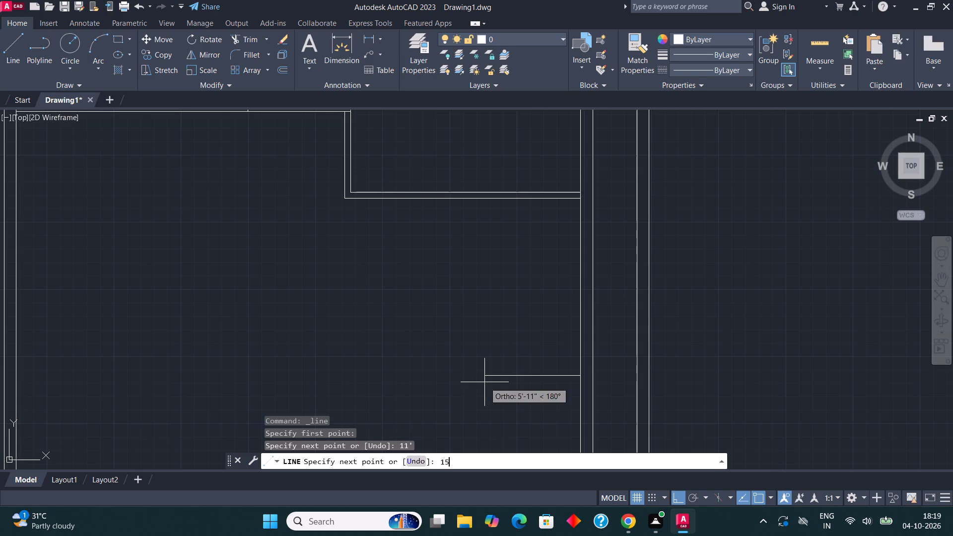
{"action": "key", "text": "Return"}
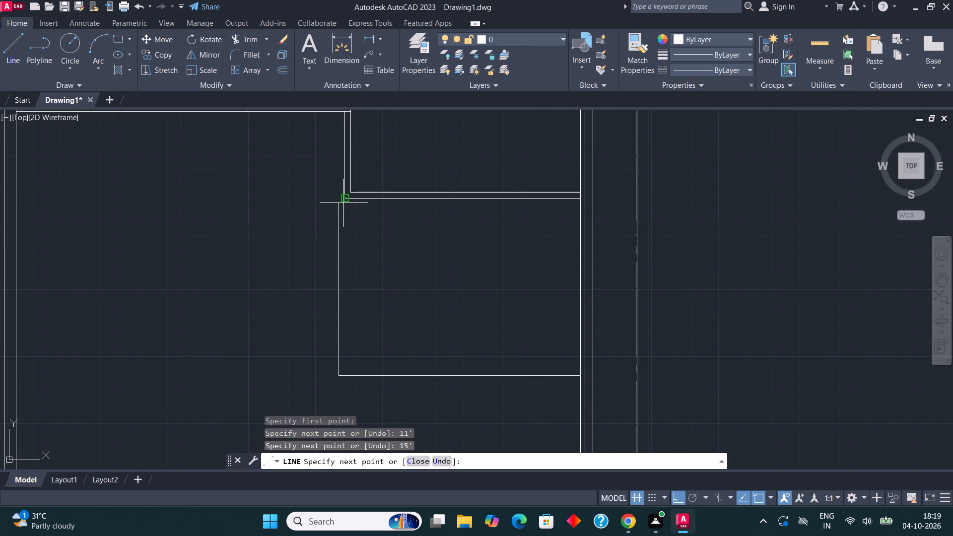
{"action": "scroll", "coordinate": [372, 226], "scroll_direction": "down", "scroll_amount": 1}
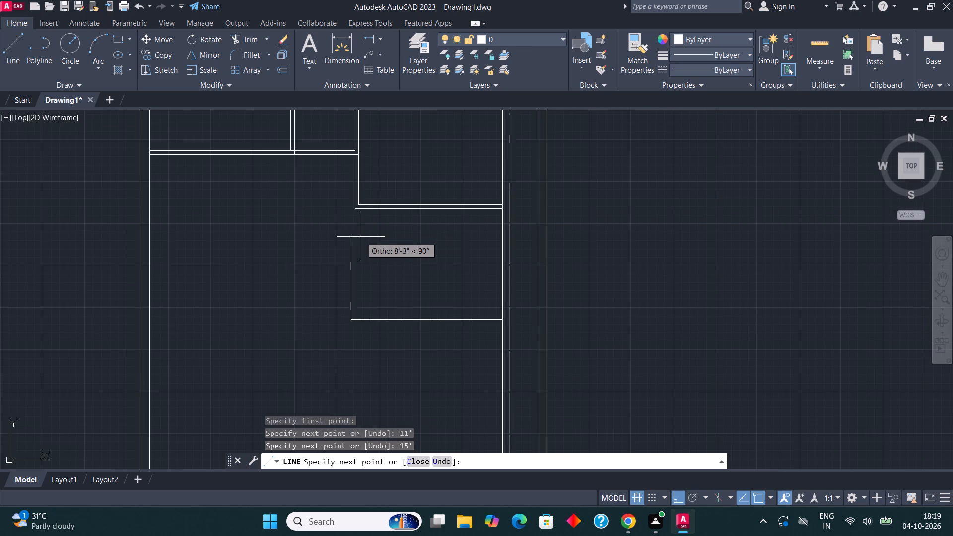
{"action": "key", "text": "Escape"}
Fillet the upper room's outer left wall line with the new 15' horizontal line to close the lower room's corner.
{"action": "scroll", "coordinate": [358, 234], "scroll_direction": "up", "scroll_amount": 1}
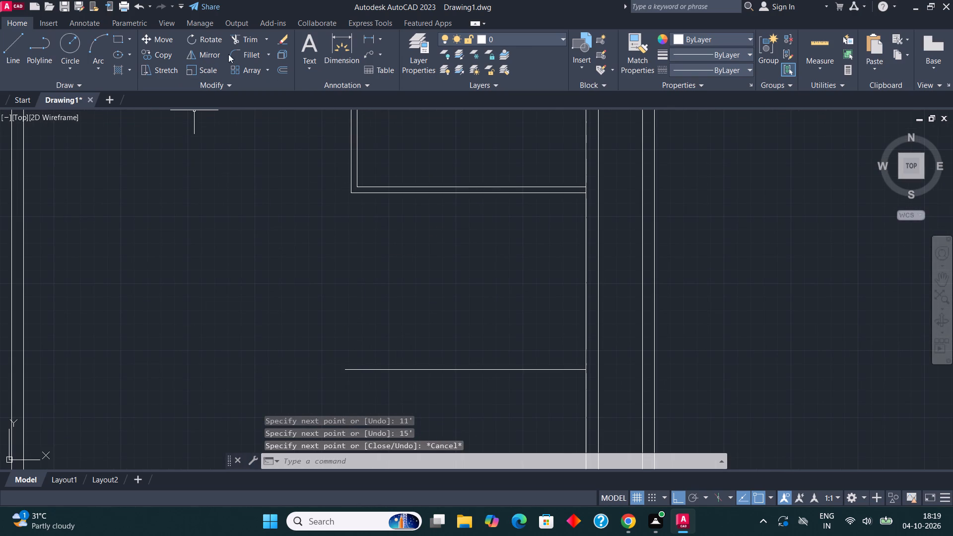
{"action": "left_click", "coordinate": [244, 54]}
{"action": "left_click", "coordinate": [351, 158]}
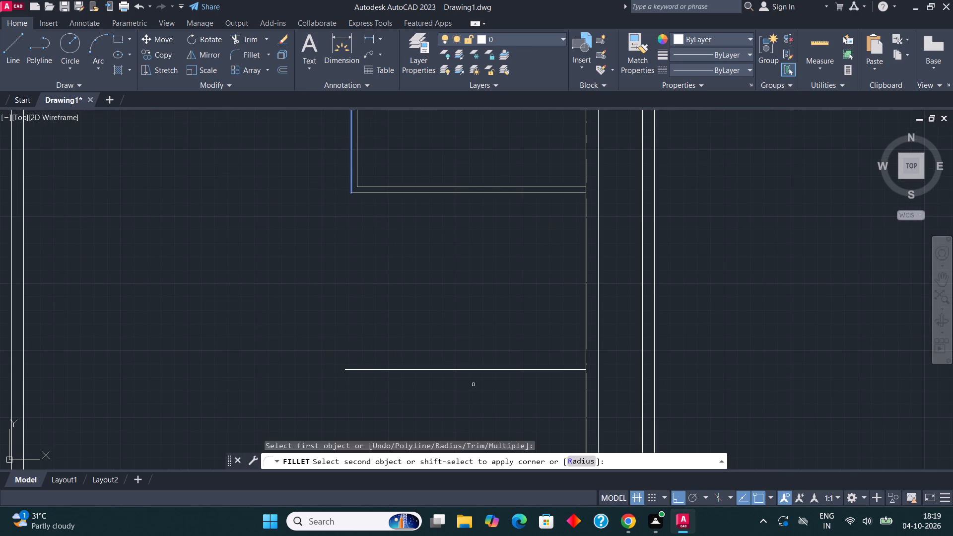
{"action": "left_click", "coordinate": [467, 370]}
Offset the lower room's bottom line and left line 4.5" toward the inside of the room.
{"action": "middle_click_drag", "start_coordinate": [573, 341], "coordinate": [550, 325]}
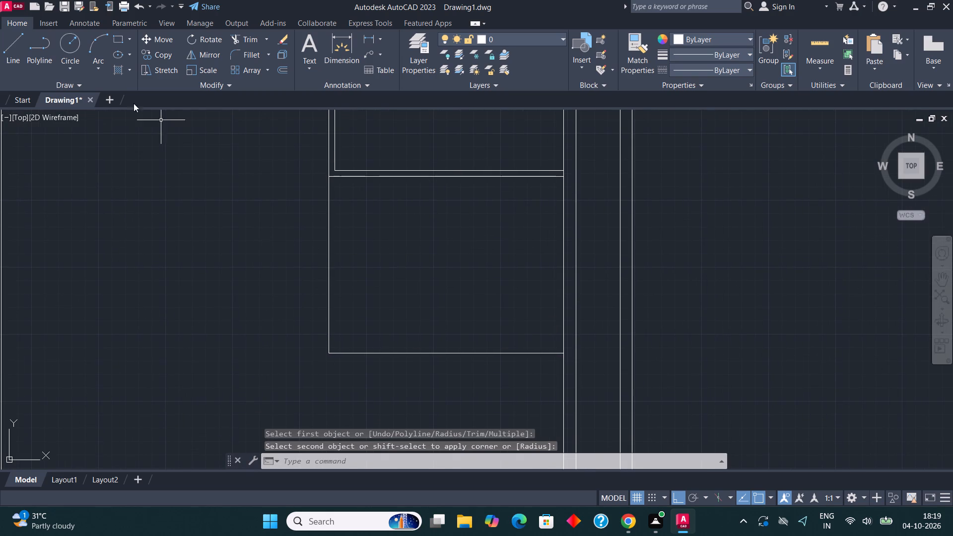
{"action": "left_click", "coordinate": [365, 362]}
{"action": "left_click", "coordinate": [309, 302]}
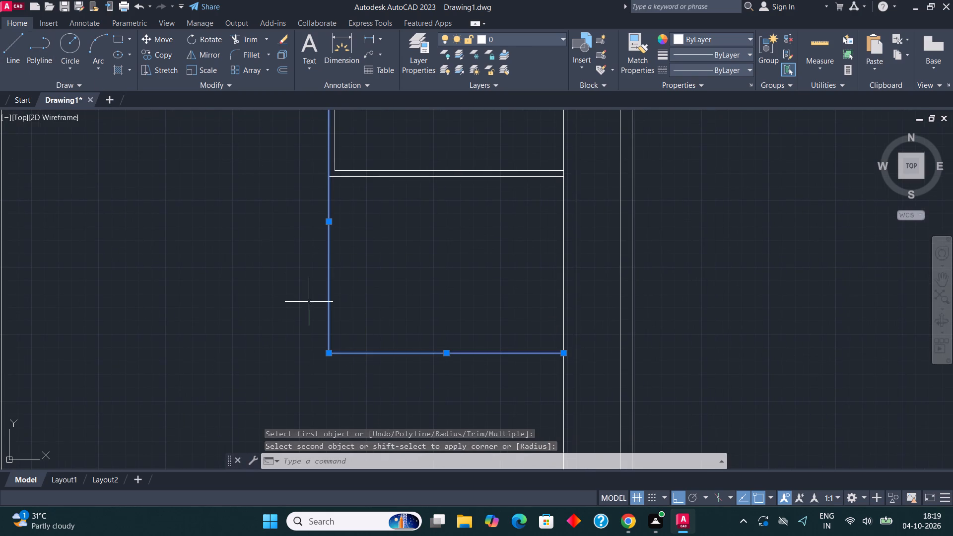
{"action": "left_click", "coordinate": [278, 72]}
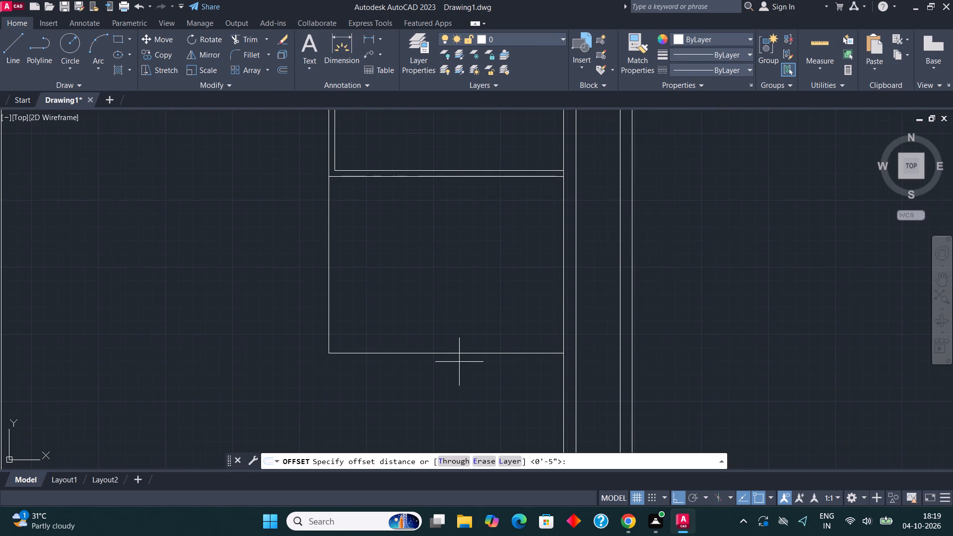
{"action": "left_click", "coordinate": [454, 354]}
{"action": "type", "text": "4.5\""}
{"action": "key", "text": "Return"}
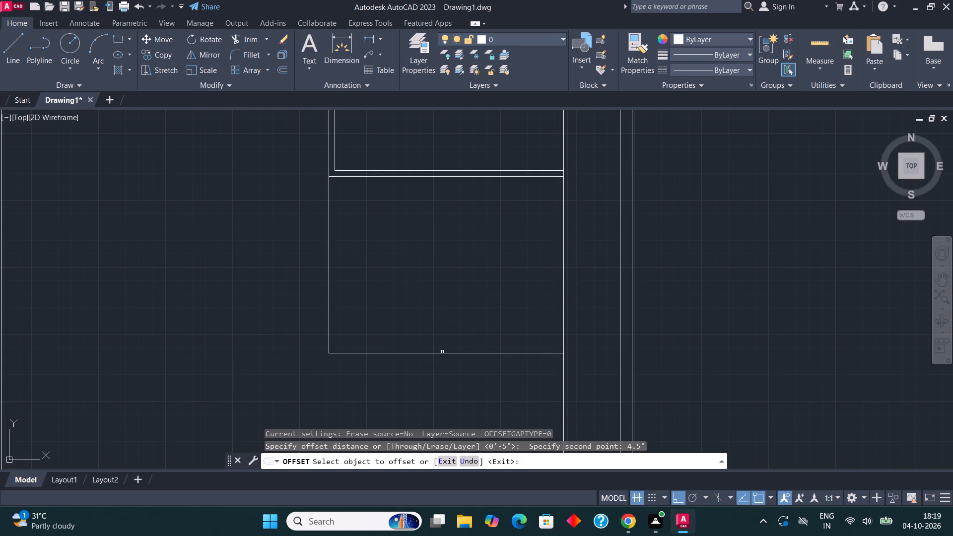
{"action": "left_click", "coordinate": [442, 352]}
{"action": "left_click", "coordinate": [442, 331]}
{"action": "left_click", "coordinate": [327, 270]}
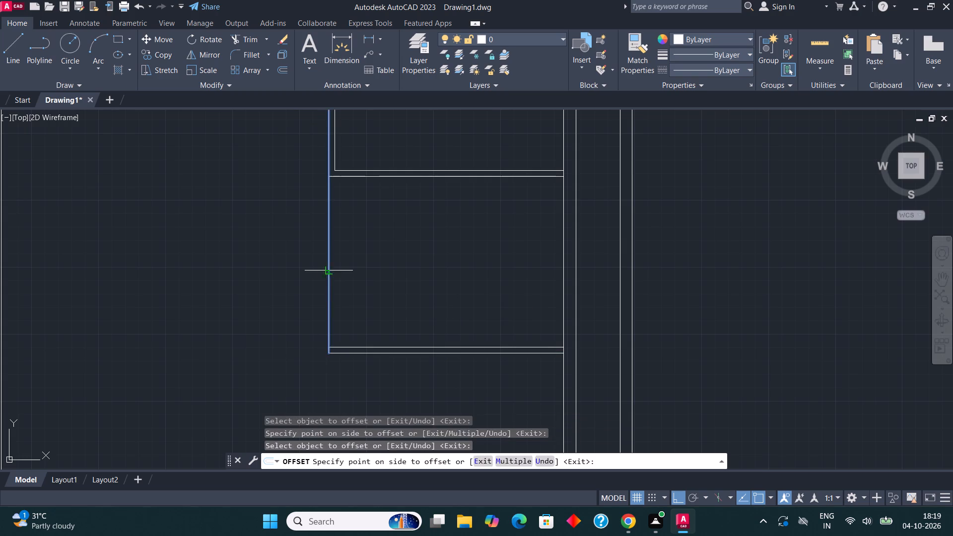
{"action": "left_click", "coordinate": [376, 270]}
{"action": "scroll", "coordinate": [413, 271], "scroll_direction": "down", "scroll_amount": 2}
{"action": "key", "text": "Escape"}
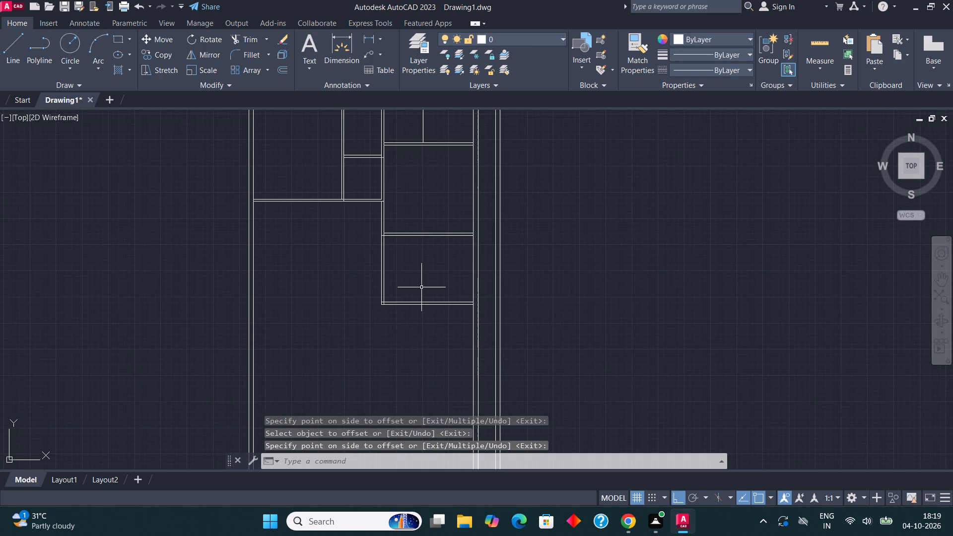
Draw a line from the lowest room's outer lower-right corner 12' down, left to align with its inner left wall line, and up to its bottom wall.
{"action": "left_click", "coordinate": [16, 38]}
{"action": "middle_click_drag", "start_coordinate": [468, 294], "coordinate": [502, 276]}
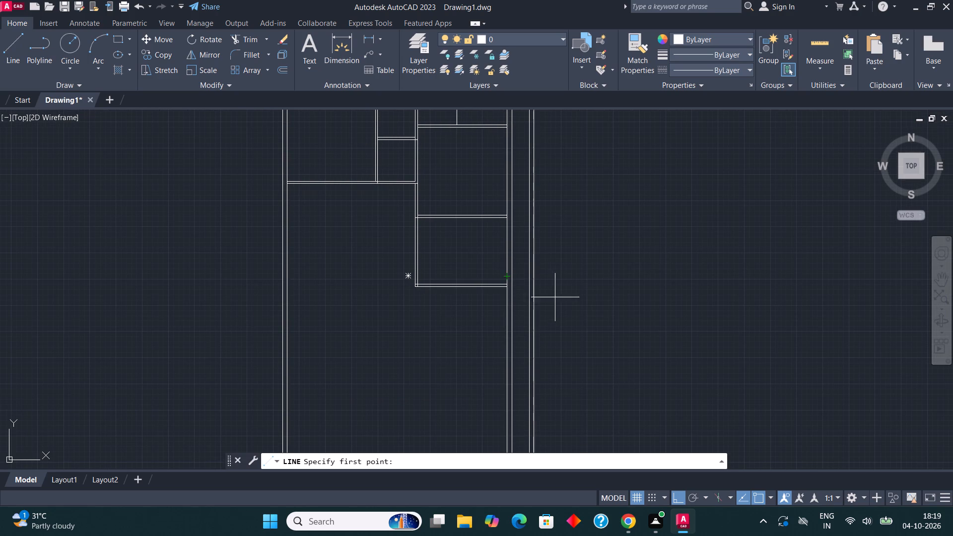
{"action": "scroll", "coordinate": [520, 287], "scroll_direction": "up", "scroll_amount": 3}
{"action": "left_click", "coordinate": [460, 286]}
{"action": "scroll", "coordinate": [460, 287], "scroll_direction": "down", "scroll_amount": 1}
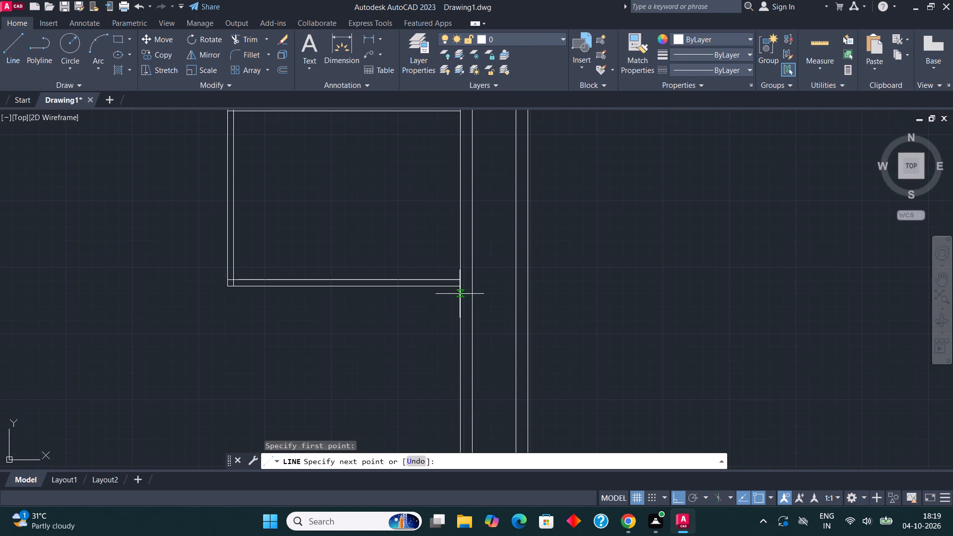
{"action": "type", "text": "12'"}
{"action": "key", "text": "Return"}
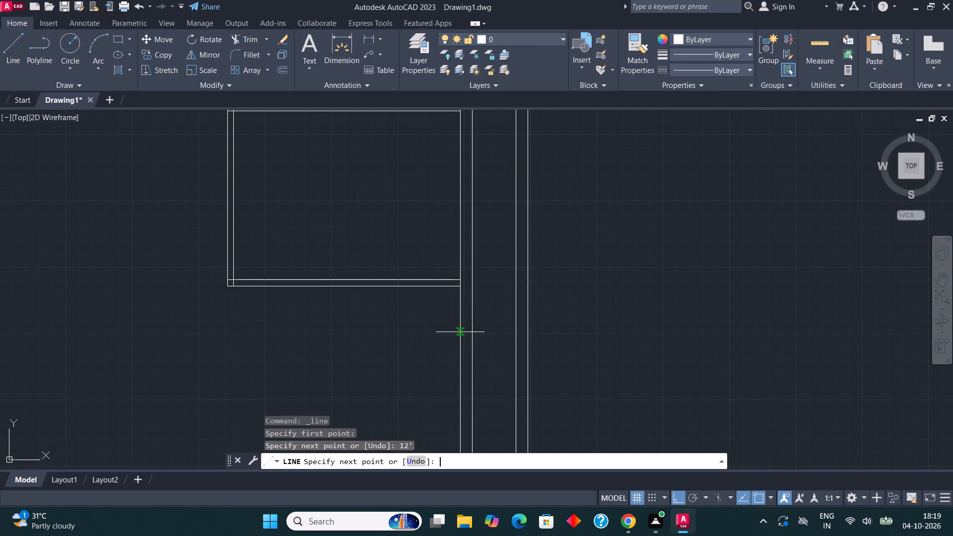
{"action": "scroll", "coordinate": [479, 314], "scroll_direction": "down", "scroll_amount": 1}
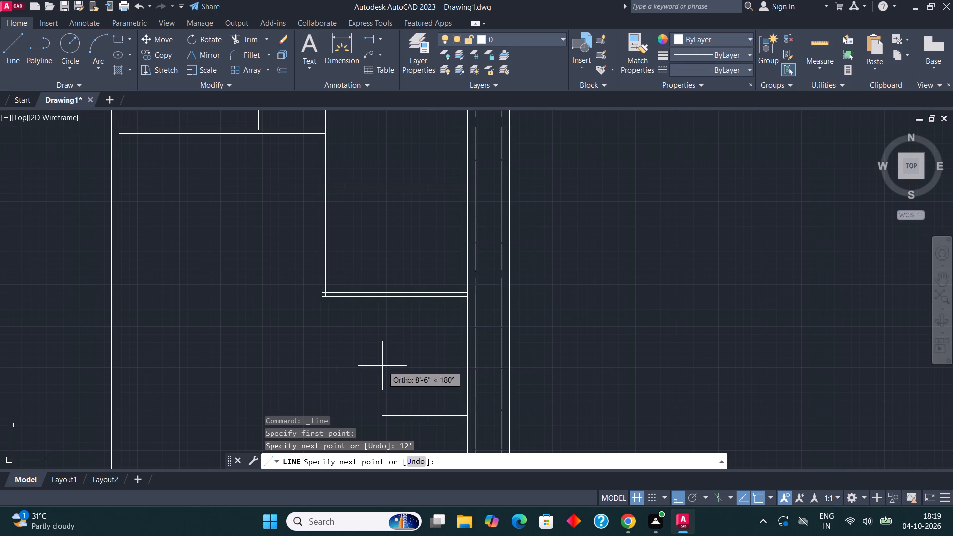
{"action": "scroll", "coordinate": [379, 372], "scroll_direction": "down", "scroll_amount": 2}
{"action": "scroll", "coordinate": [368, 388], "scroll_direction": "up", "scroll_amount": 2}
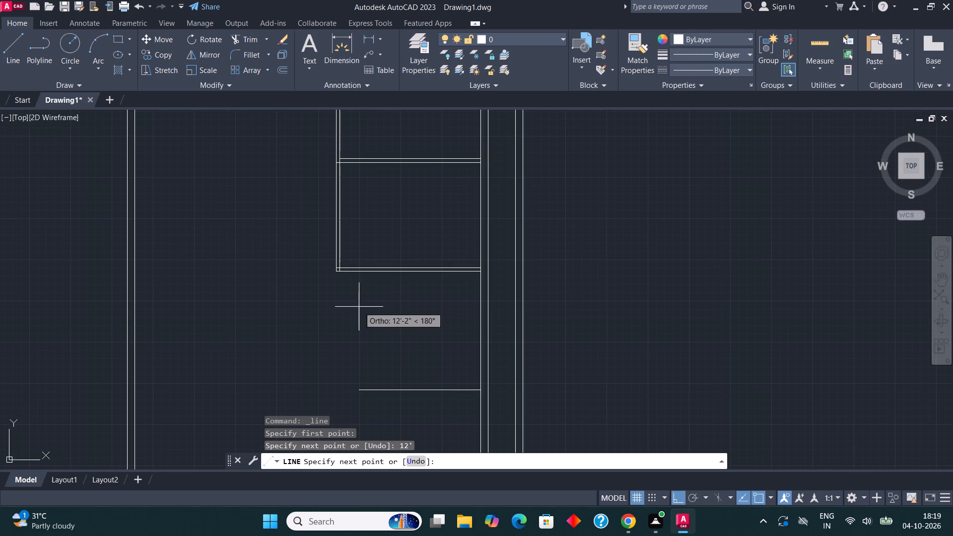
{"action": "left_click", "coordinate": [345, 335]}
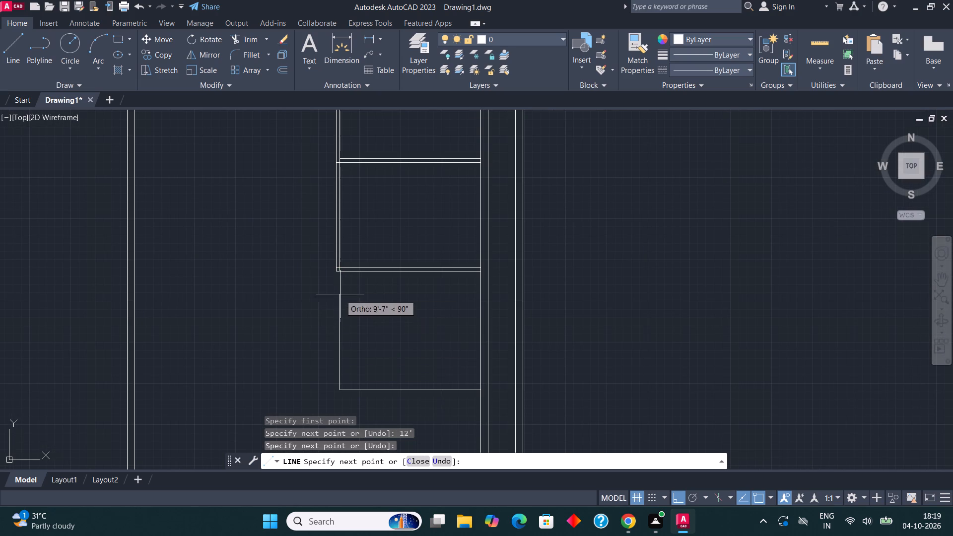
{"action": "left_click", "coordinate": [338, 266]}
{"action": "key", "text": "Escape"}
{"action": "scroll", "coordinate": [439, 264], "scroll_direction": "down", "scroll_amount": 2}
{"action": "middle_click_drag", "start_coordinate": [471, 262], "coordinate": [491, 256]}
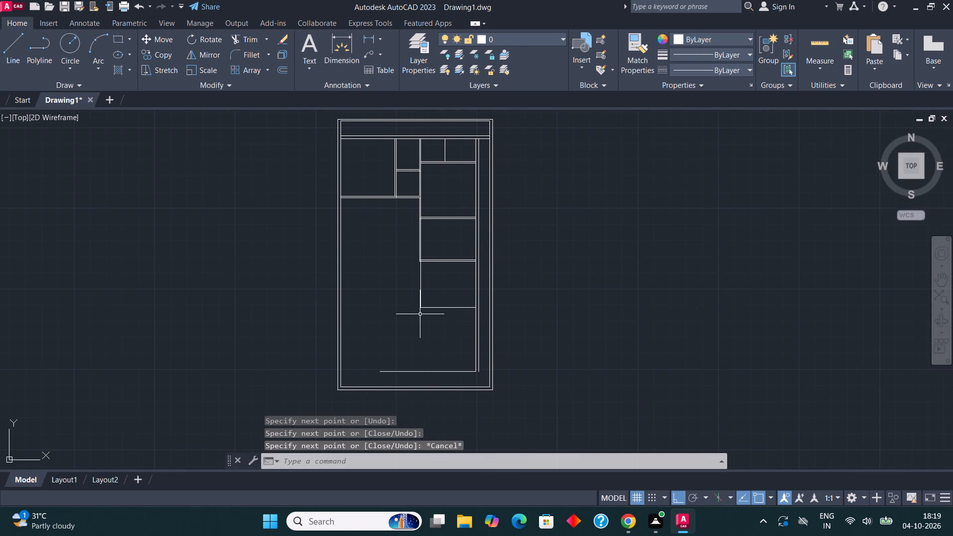
Offset the new room's left and bottom lines 4.5" toward the outside of the room.
{"action": "scroll", "coordinate": [418, 318], "scroll_direction": "up", "scroll_amount": 2}
{"action": "left_click_drag", "start_coordinate": [441, 315], "coordinate": [434, 298]}
{"action": "left_click", "coordinate": [400, 272]}
{"action": "left_click", "coordinate": [282, 67]}
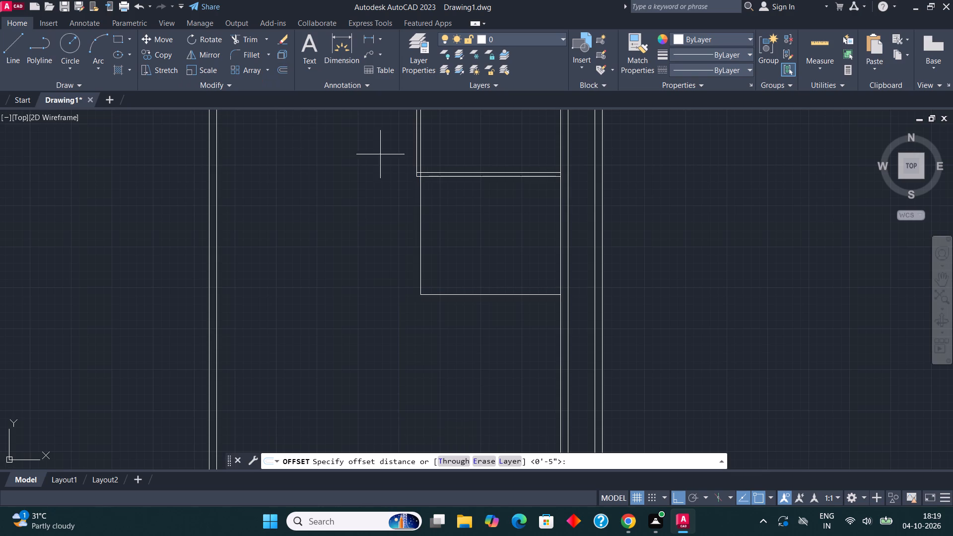
{"action": "left_click", "coordinate": [419, 229]}
{"action": "type", "text": "4.5\""}
{"action": "key", "text": "Return"}
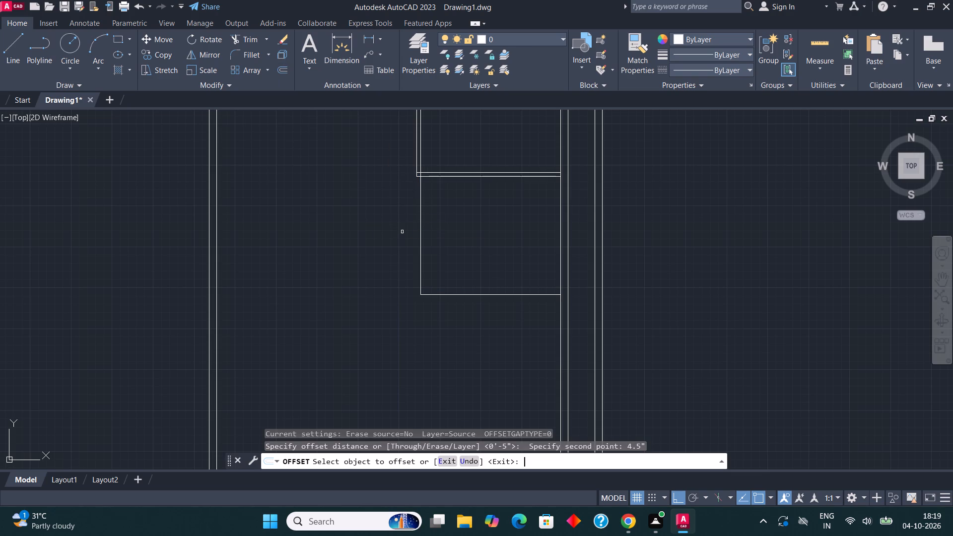
{"action": "left_click", "coordinate": [421, 240]}
{"action": "left_click", "coordinate": [403, 229]}
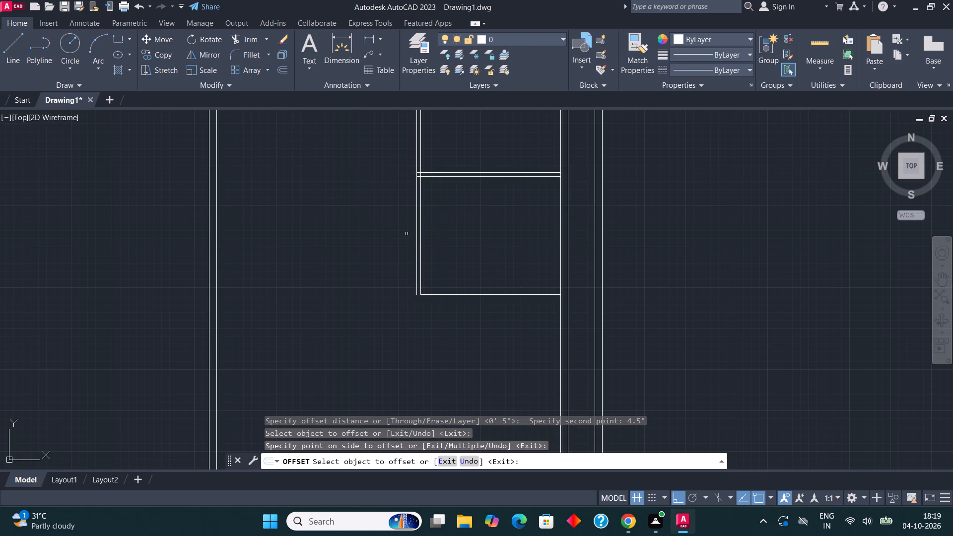
{"action": "left_click_drag", "start_coordinate": [479, 296], "coordinate": [480, 304]}
{"action": "left_click", "coordinate": [479, 316]}
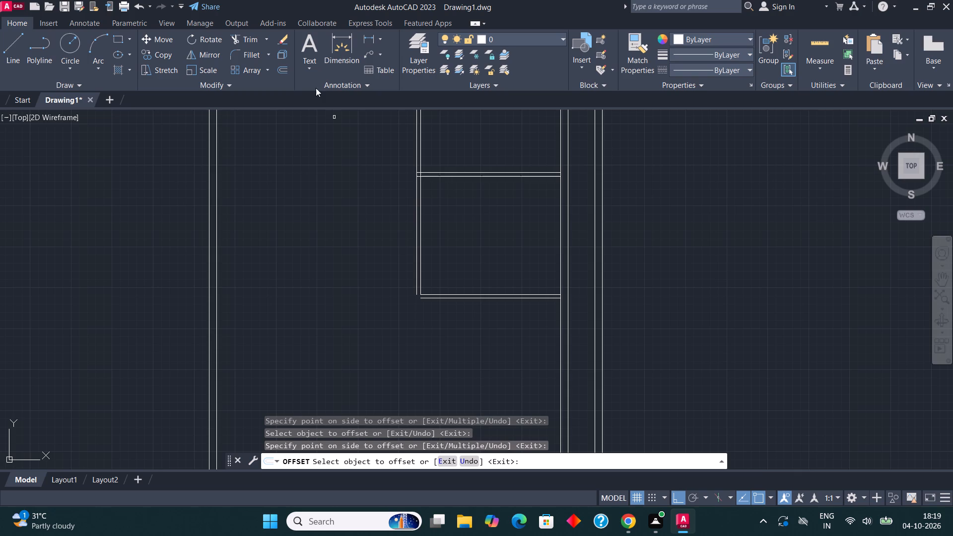
Fillet the two offset lines so they meet at the new room's outer lower-left corner.
{"action": "left_click", "coordinate": [253, 60]}
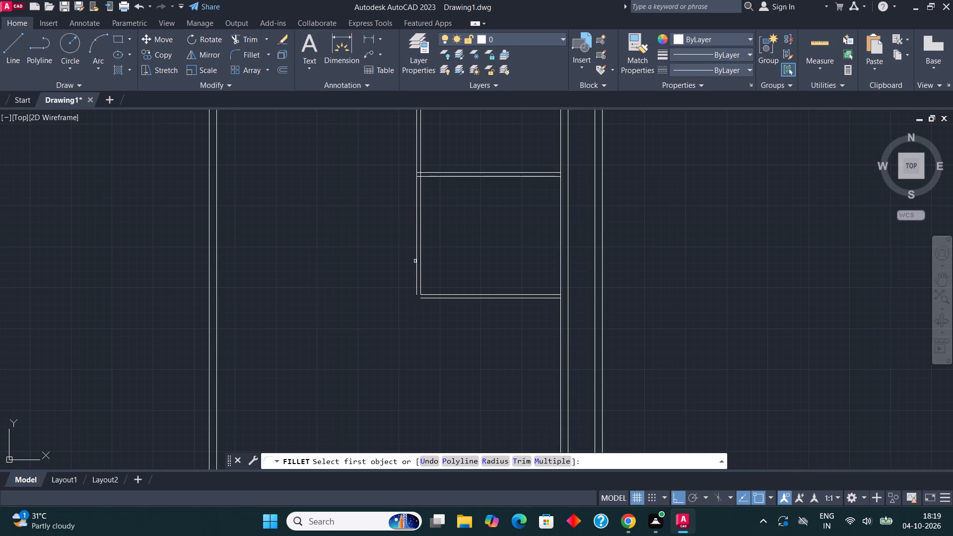
{"action": "left_click", "coordinate": [416, 264]}
{"action": "left_click", "coordinate": [437, 298]}
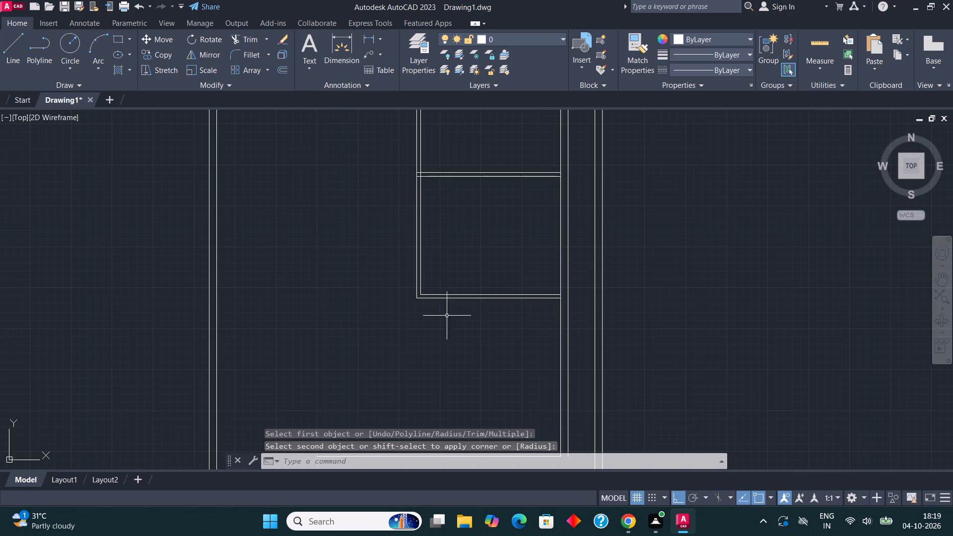
Draw a line from the new room's outer lower-right corner 6' down, 8' left, and up to the room's bottom wall.
{"action": "middle_click_drag", "start_coordinate": [468, 311], "coordinate": [480, 278]}
{"action": "left_click", "coordinate": [16, 50]}
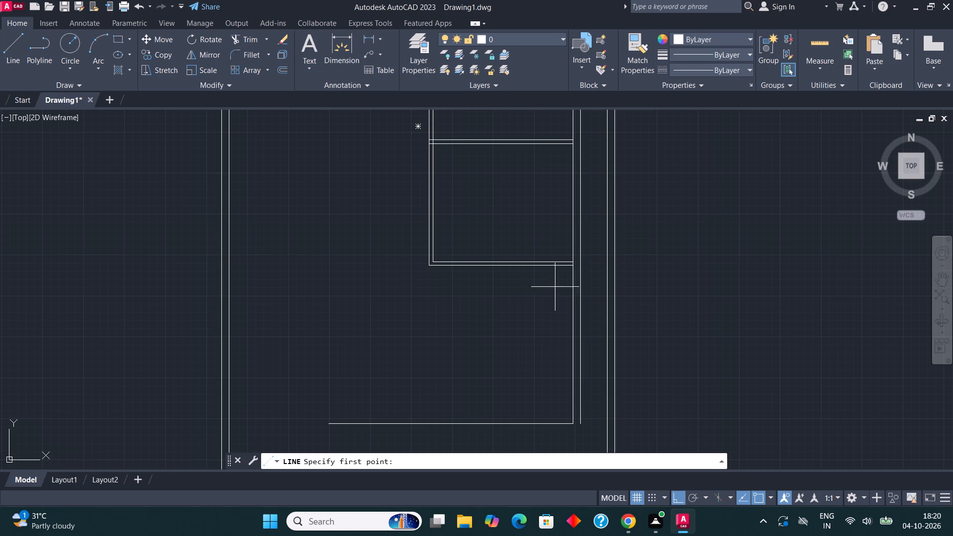
{"action": "scroll", "coordinate": [568, 286], "scroll_direction": "up", "scroll_amount": 2}
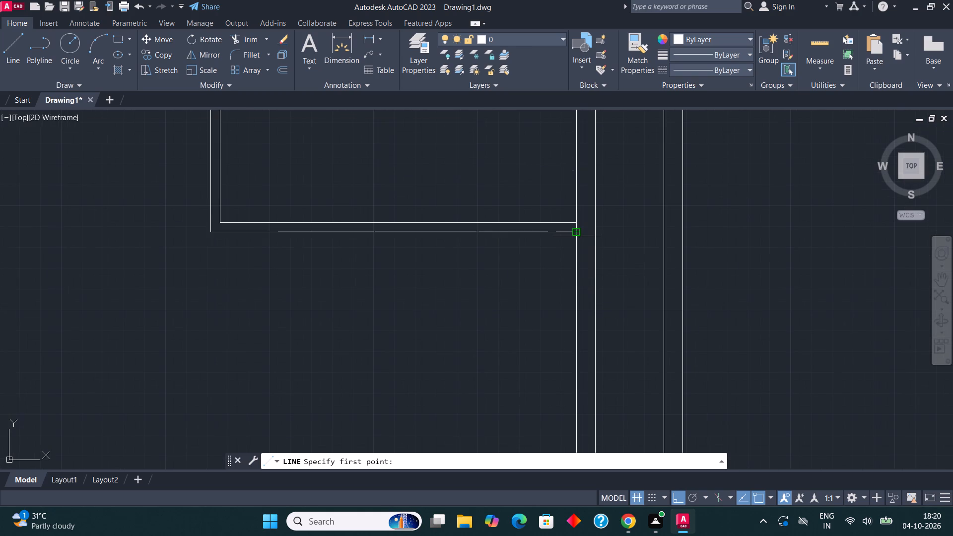
{"action": "left_click", "coordinate": [577, 236]}
{"action": "type", "text": "6'"}
{"action": "key", "text": "Return"}
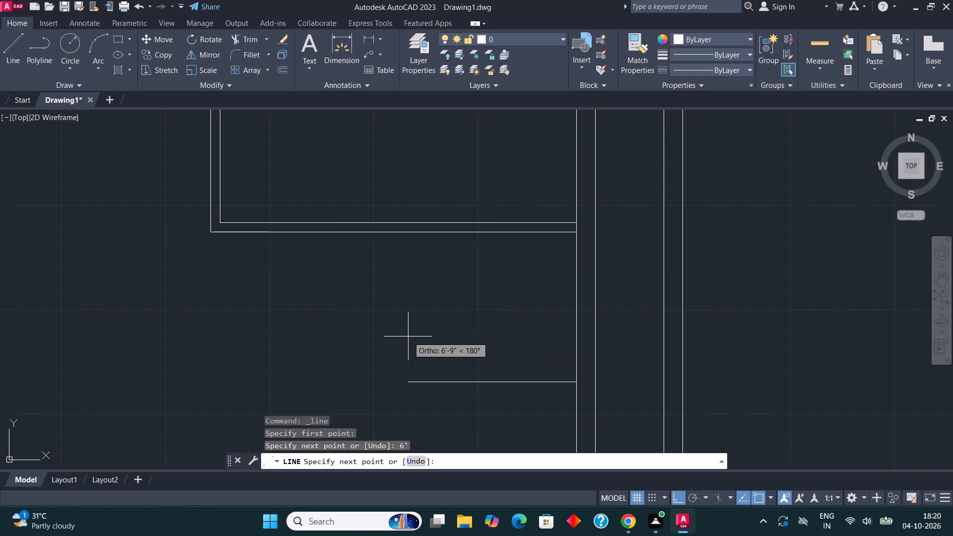
{"action": "type", "text": "8'"}
{"action": "key", "text": "Return"}
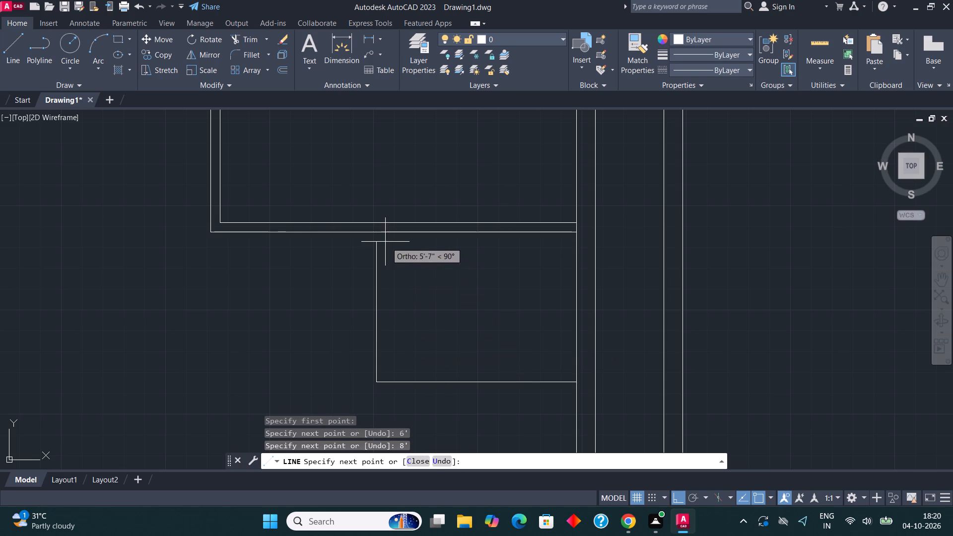
{"action": "left_click", "coordinate": [380, 235]}
{"action": "key", "text": "Escape"}
Offset the small 8' by 6' room's left and bottom lines 4.5" toward the outside of the room.
{"action": "scroll", "coordinate": [455, 226], "scroll_direction": "down", "scroll_amount": 2}
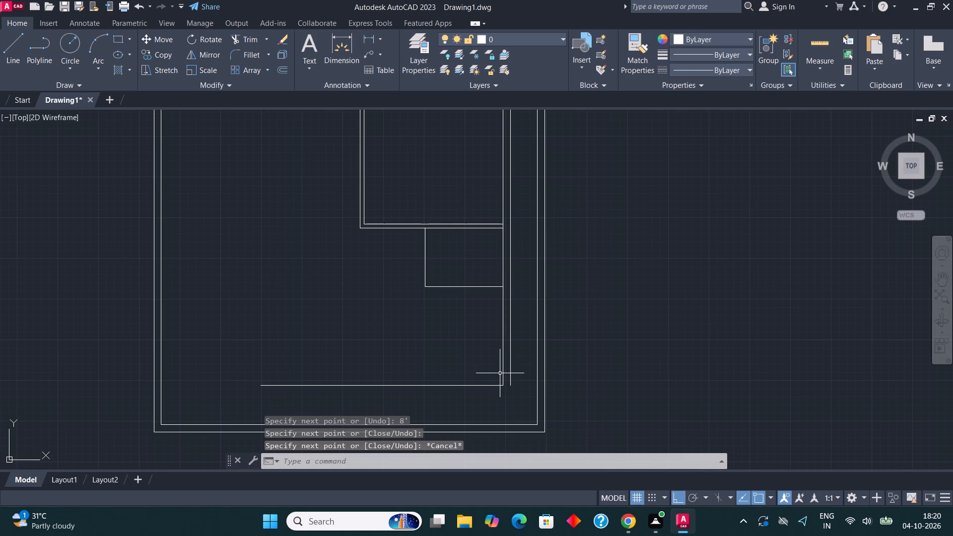
{"action": "middle_click_drag", "start_coordinate": [510, 362], "coordinate": [535, 368]}
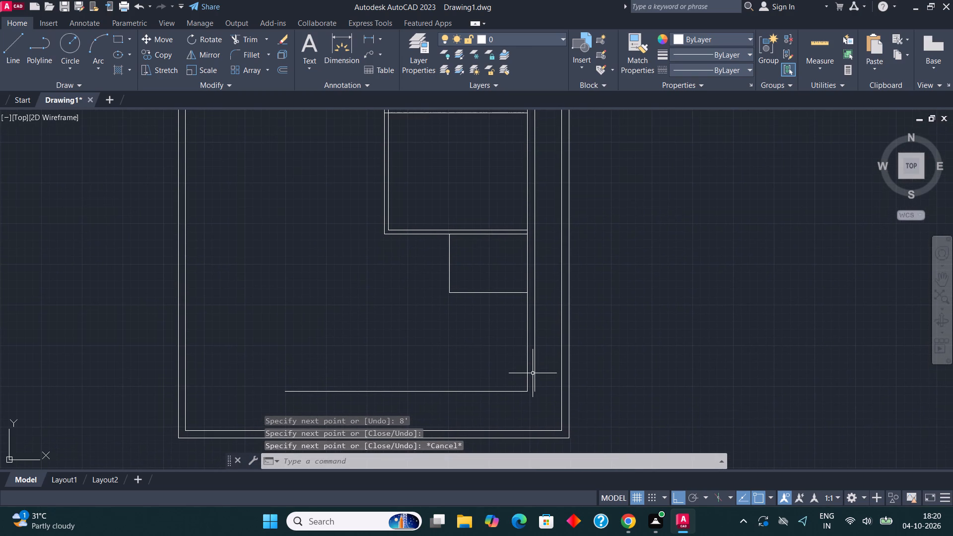
{"action": "middle_click_drag", "start_coordinate": [483, 301], "coordinate": [483, 313]}
{"action": "left_click_drag", "start_coordinate": [478, 311], "coordinate": [472, 305]}
{"action": "left_click", "coordinate": [431, 286]}
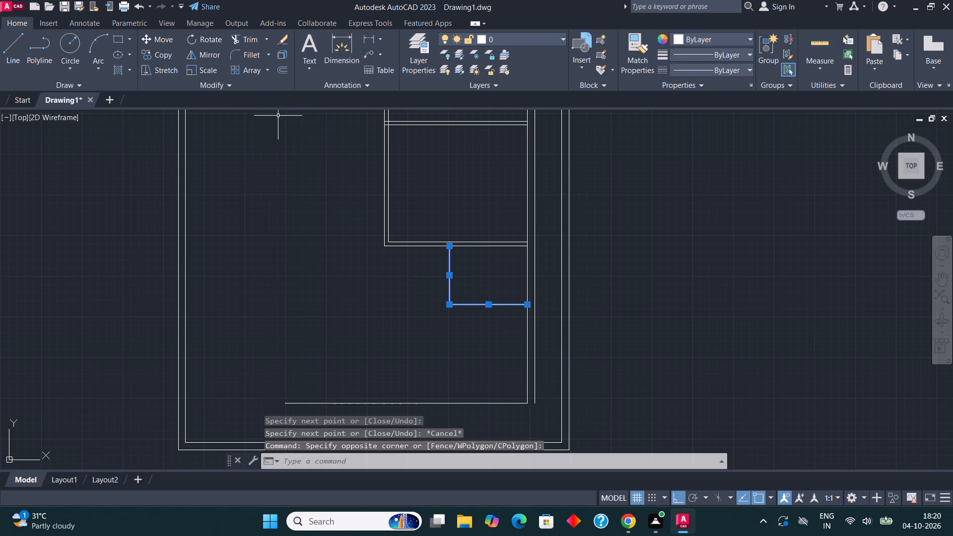
{"action": "left_click", "coordinate": [283, 67]}
{"action": "left_click", "coordinate": [449, 273]}
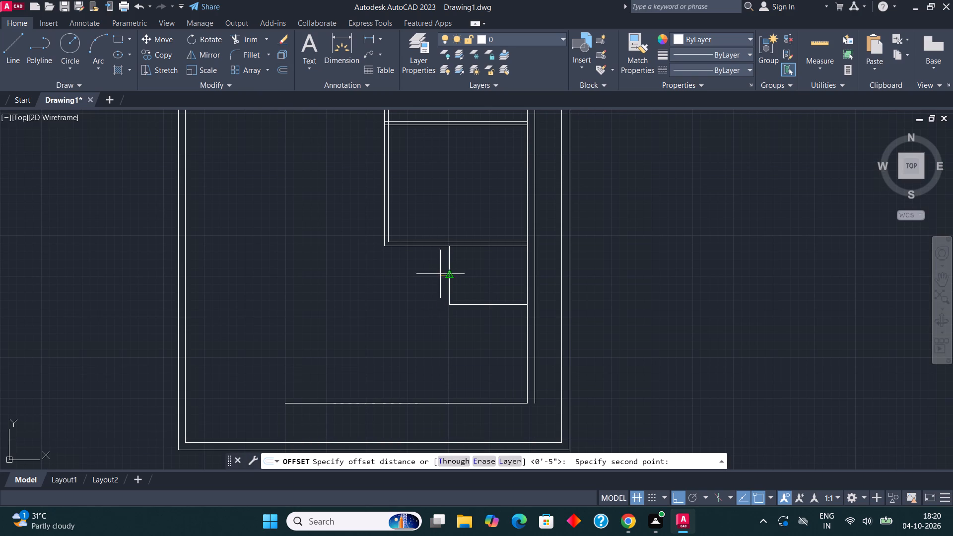
{"action": "type", "text": "4.5\""}
{"action": "key", "text": "Return"}
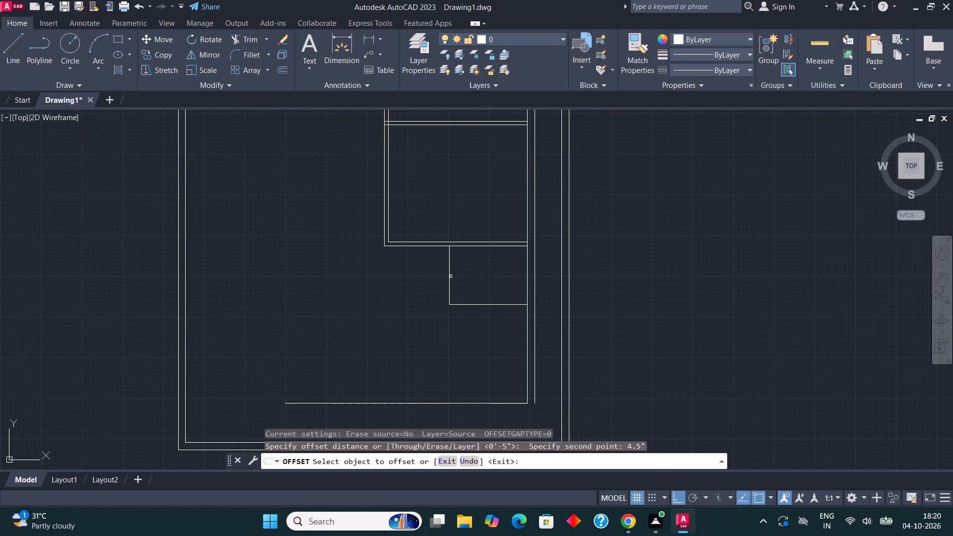
{"action": "left_click", "coordinate": [450, 275]}
{"action": "left_click", "coordinate": [431, 272]}
{"action": "left_click_drag", "start_coordinate": [469, 303], "coordinate": [469, 310]}
{"action": "left_click", "coordinate": [469, 335]}
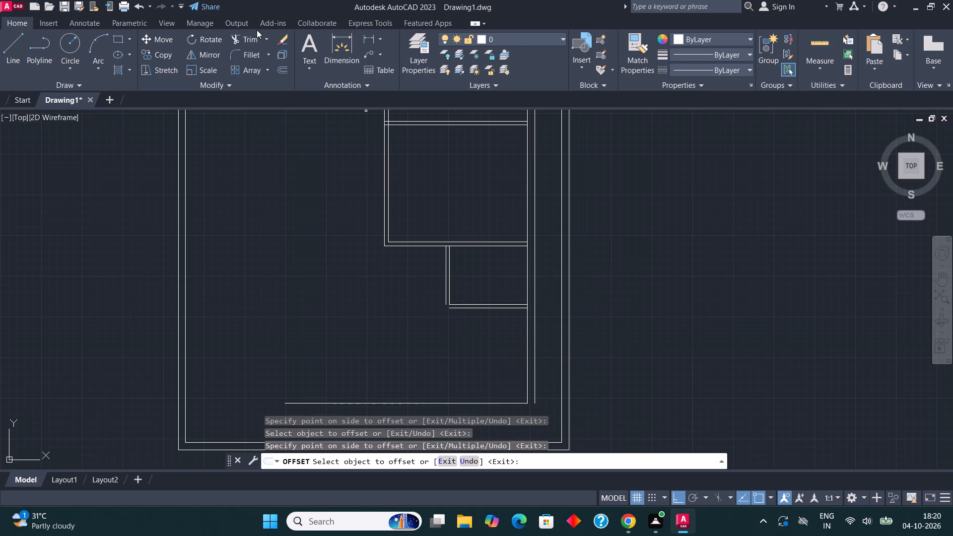
Fillet the small room's two offset lines so they meet at its outer lower-left corner.
{"action": "left_click", "coordinate": [256, 55]}
{"action": "left_click", "coordinate": [446, 292]}
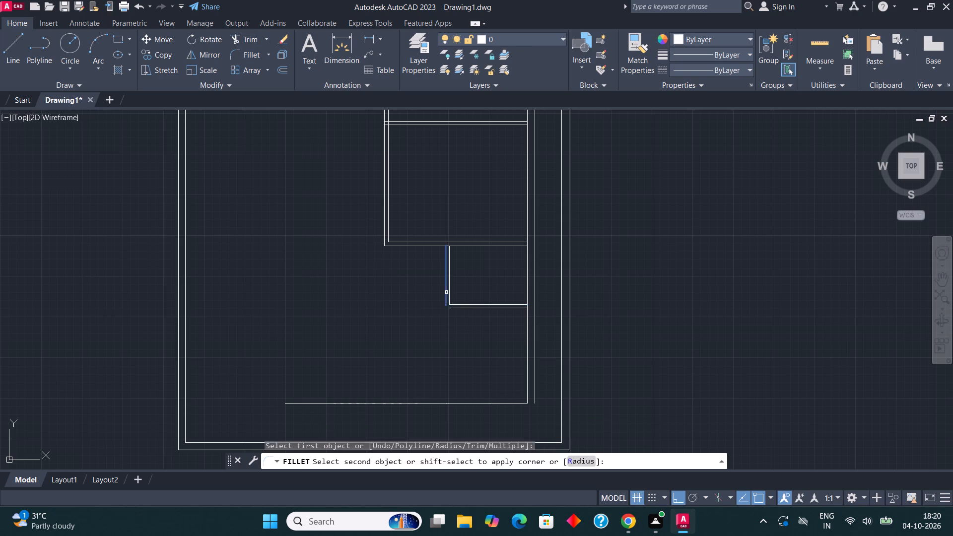
{"action": "left_click", "coordinate": [457, 311]}
{"action": "left_click", "coordinate": [457, 308]}
Fillet the small room's inner and outer bottom lines with the upper room's matching left wall lines to enclose the adjacent space.
{"action": "middle_click_drag", "start_coordinate": [521, 305], "coordinate": [526, 302]}
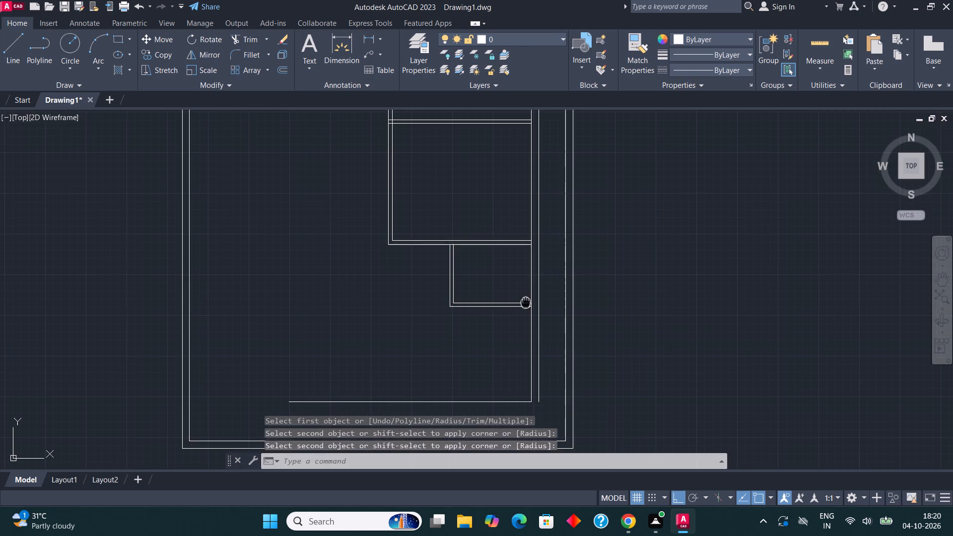
{"action": "middle_click_drag", "start_coordinate": [526, 302], "coordinate": [534, 293]}
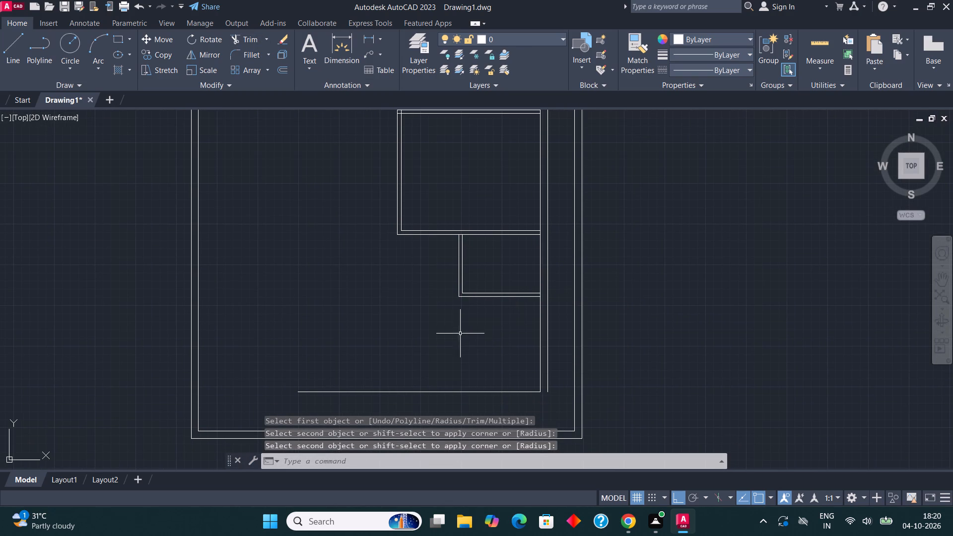
{"action": "left_click", "coordinate": [12, 46]}
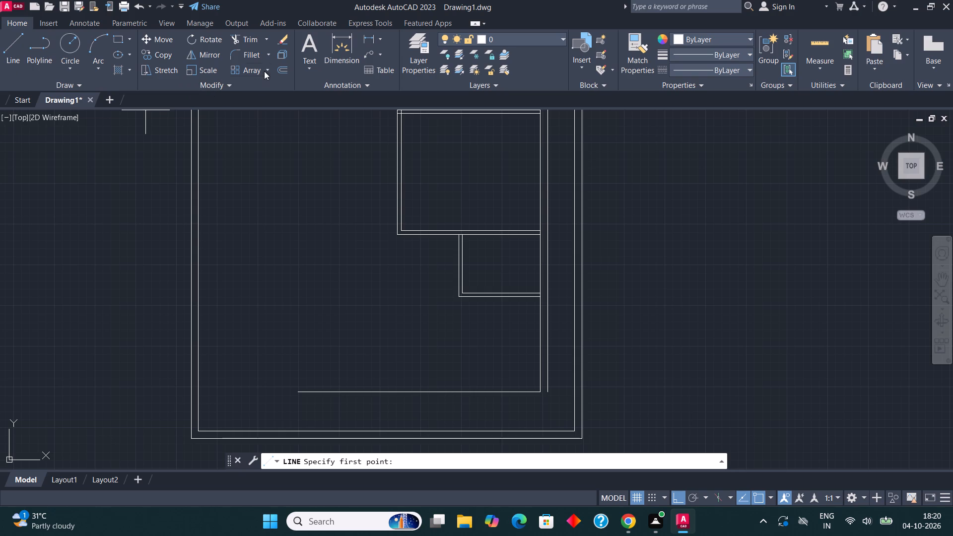
{"action": "key", "text": "Escape"}
{"action": "left_click", "coordinate": [250, 49]}
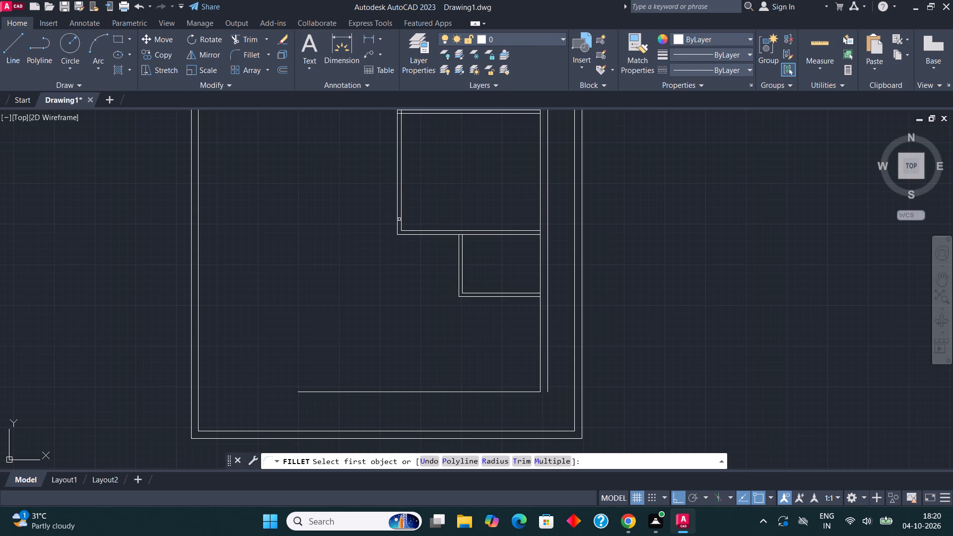
{"action": "left_click", "coordinate": [402, 219]}
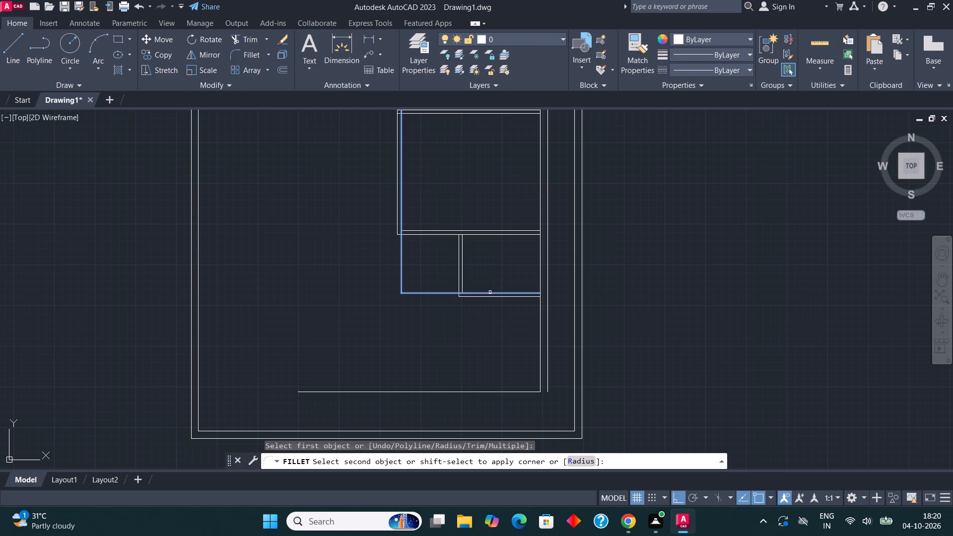
{"action": "left_click", "coordinate": [490, 293]}
{"action": "left_click", "coordinate": [246, 49]}
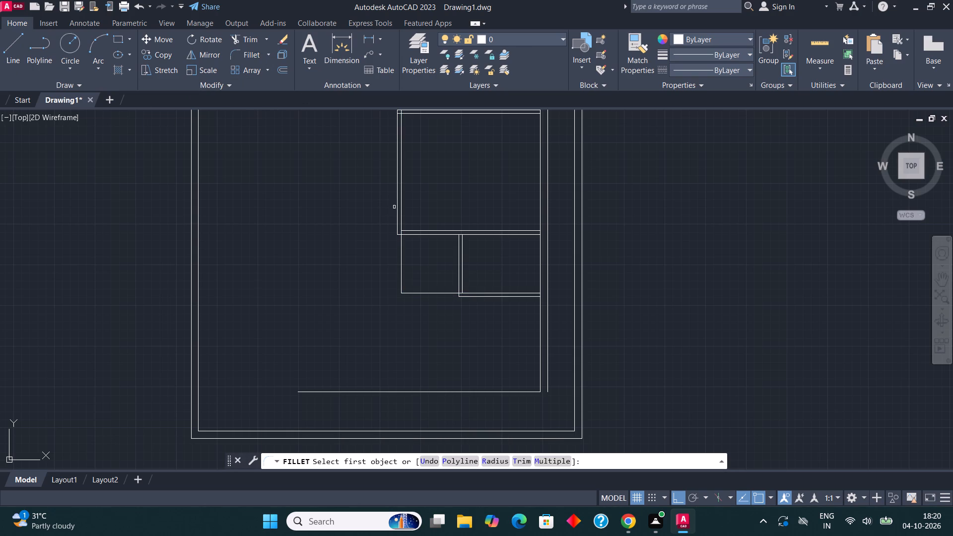
{"action": "left_click", "coordinate": [398, 212]}
{"action": "left_click", "coordinate": [469, 297]}
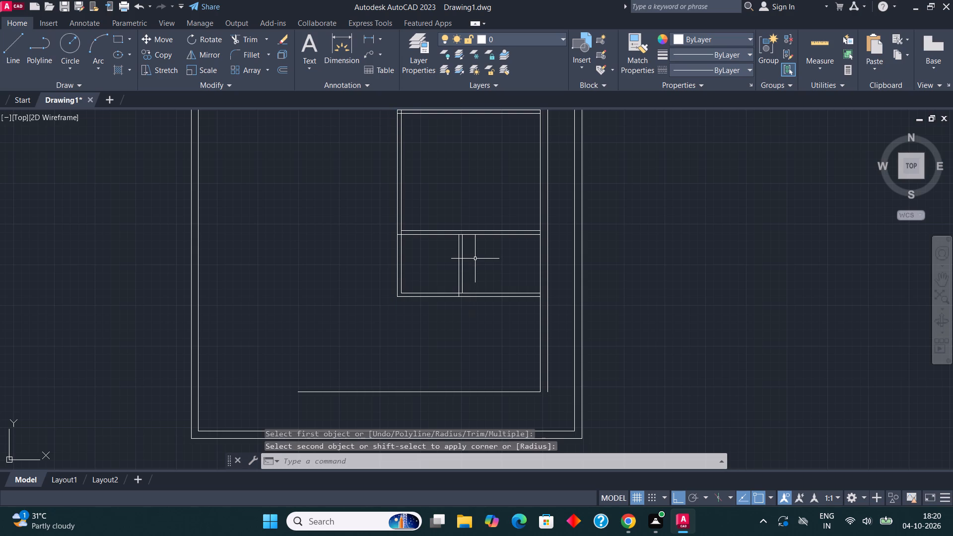
Move the long horizontal line near the bottom of the plan slightly upward.
{"action": "middle_click_drag", "start_coordinate": [470, 263], "coordinate": [517, 232]}
{"action": "scroll", "coordinate": [611, 361], "scroll_direction": "up", "scroll_amount": 1}
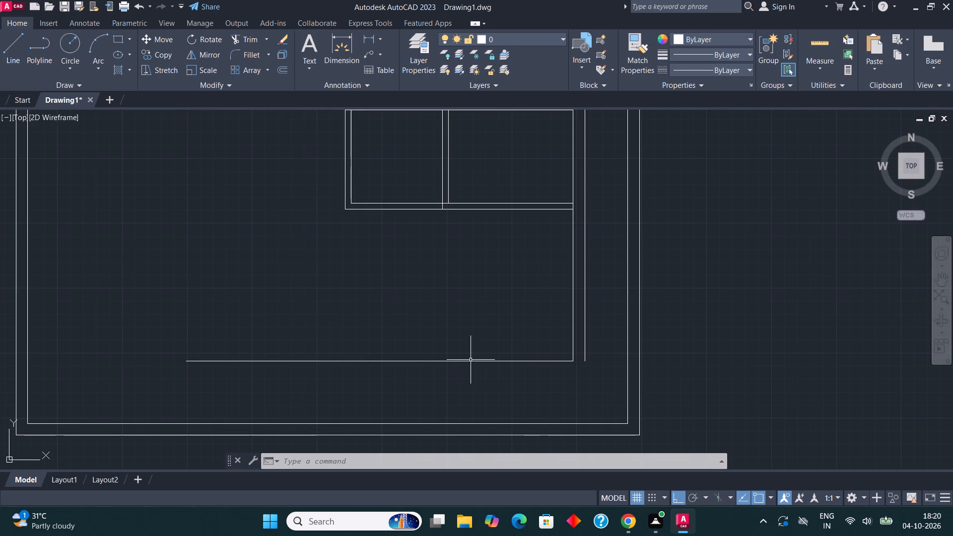
{"action": "left_click", "coordinate": [471, 360]}
{"action": "left_click", "coordinate": [380, 361]}
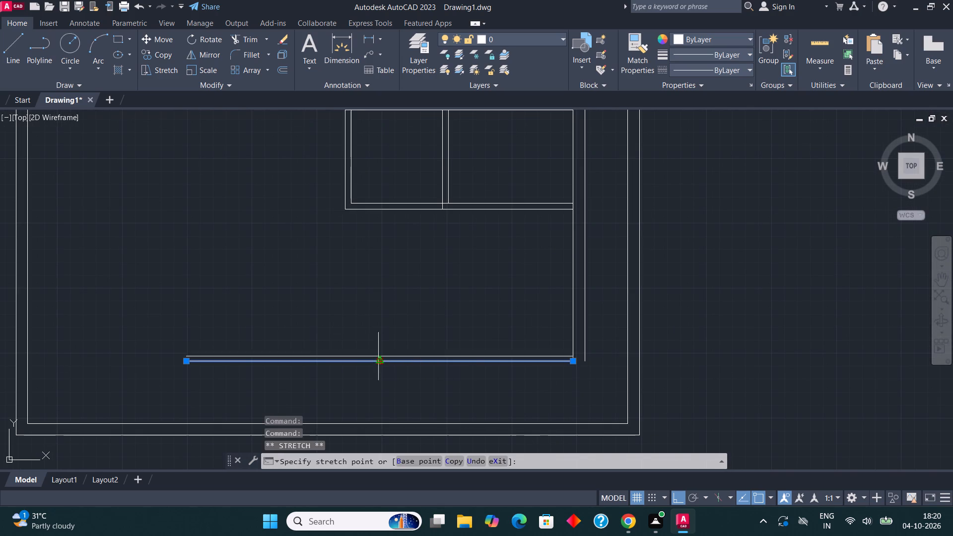
{"action": "left_click", "coordinate": [377, 347]}
{"action": "key", "text": "Escape"}
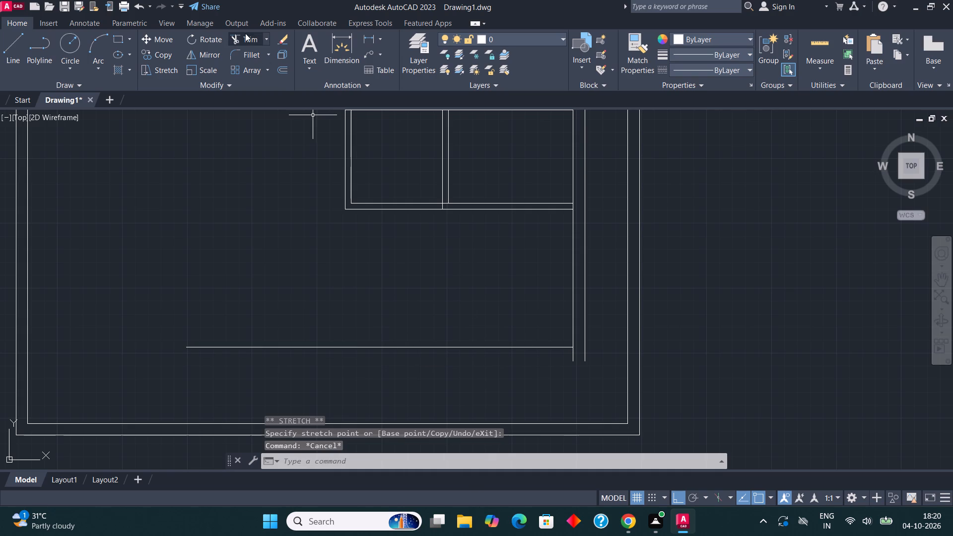
Trim the inner line of the long vertical wall where it extends below the moved horizontal line.
{"action": "left_click", "coordinate": [245, 33]}
{"action": "left_click", "coordinate": [573, 355]}
{"action": "key", "text": "Escape"}
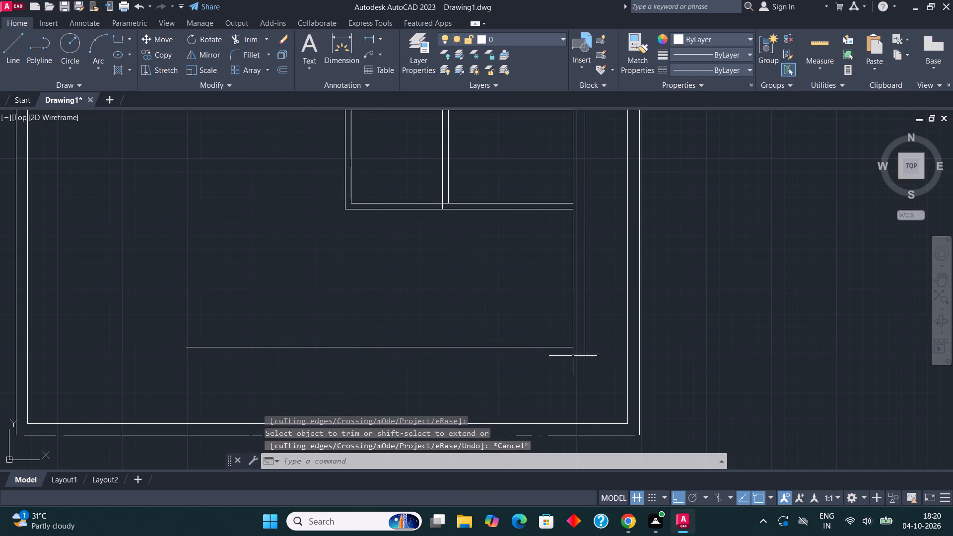
Copy the long horizontal line near the plan's bottom 9" downward to form the wall's outer line.
{"action": "left_click", "coordinate": [375, 347]}
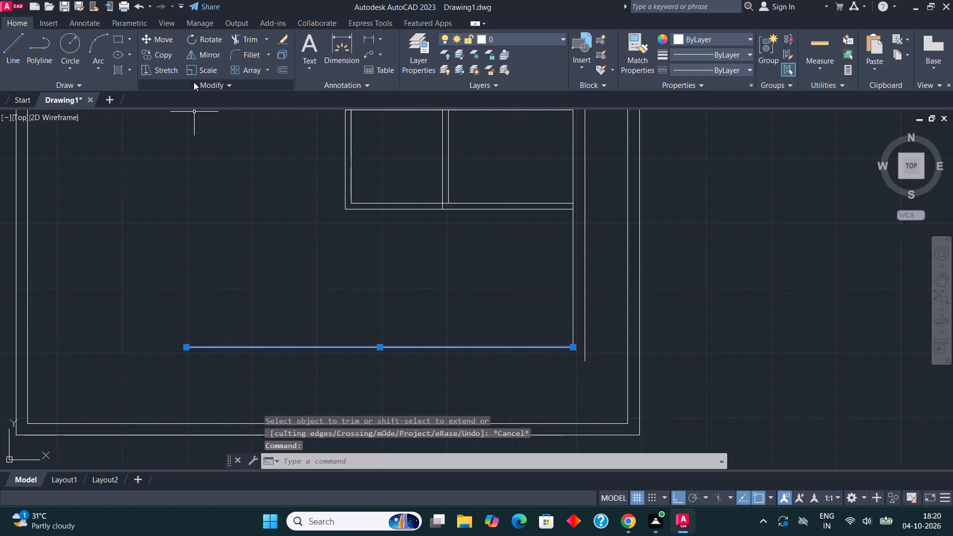
{"action": "left_click", "coordinate": [166, 54]}
{"action": "left_click", "coordinate": [379, 348]}
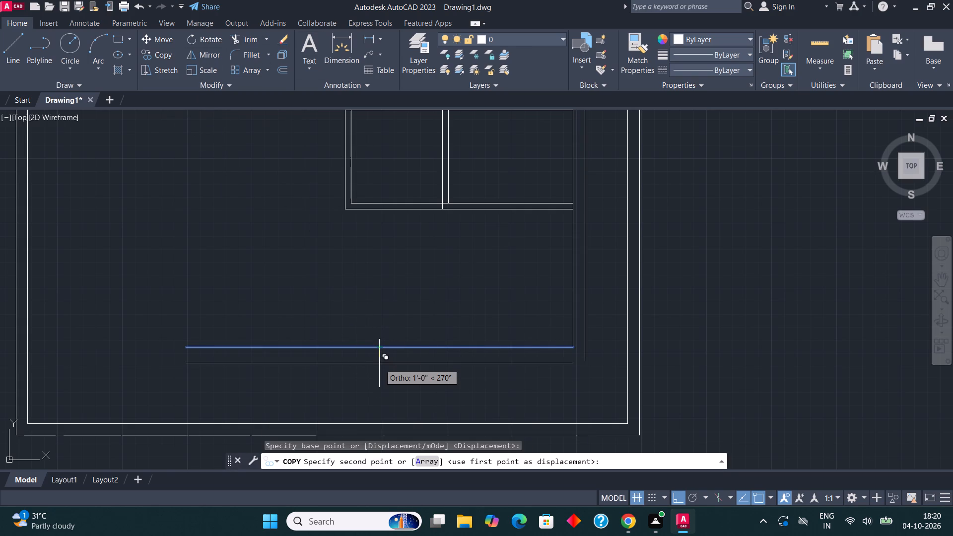
{"action": "type", "text": "9\""}
{"action": "key", "text": "Return"}
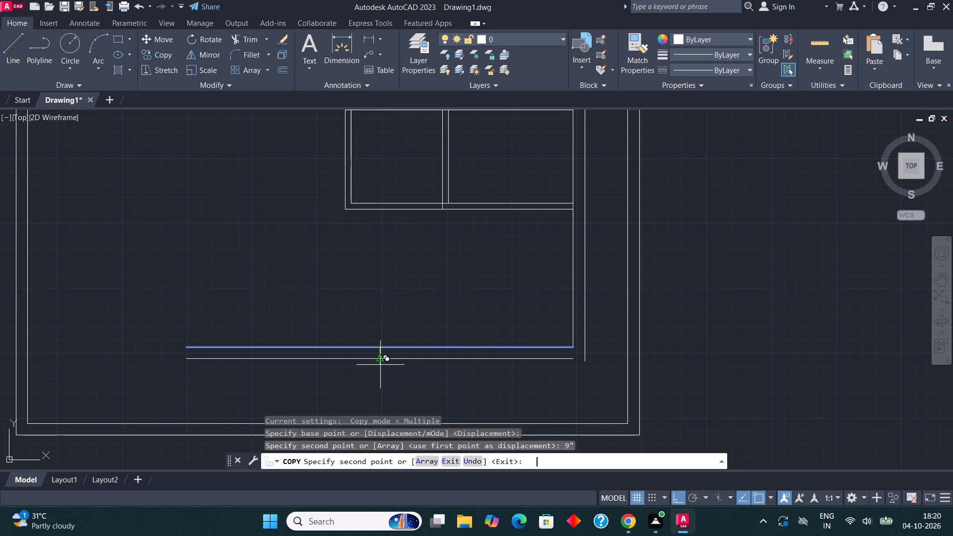
{"action": "key", "text": "Escape"}
Fillet the copied bottom line with the outer line of the long right-hand vertical wall to close the corner.
{"action": "left_click", "coordinate": [243, 59]}
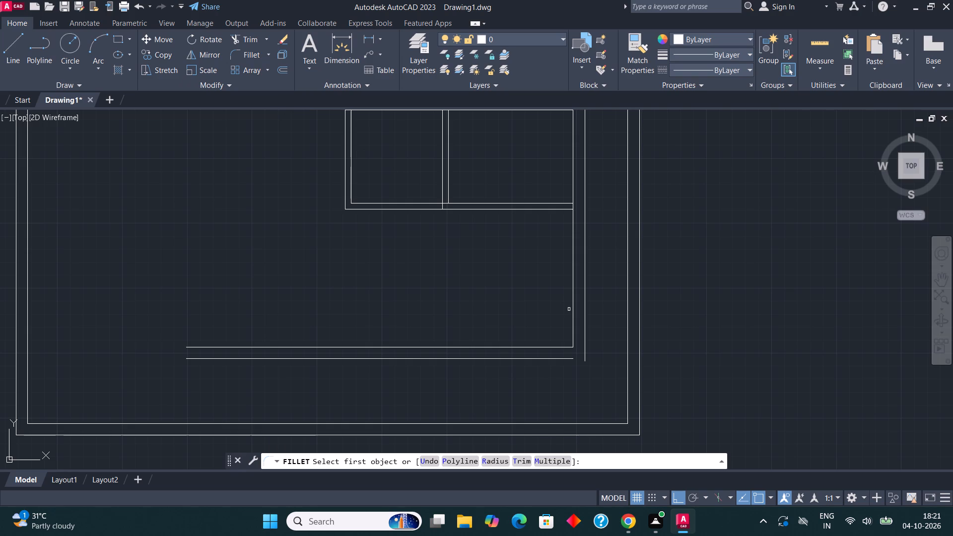
{"action": "middle_click_drag", "start_coordinate": [826, 418], "coordinate": [785, 359]}
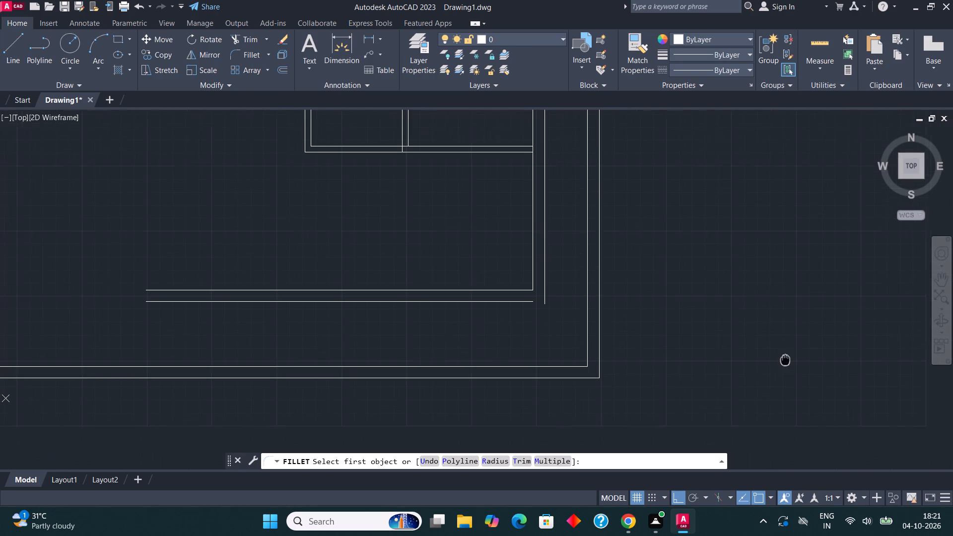
{"action": "middle_click_drag", "start_coordinate": [785, 359], "coordinate": [784, 358]}
{"action": "middle_click_drag", "start_coordinate": [860, 238], "coordinate": [850, 273]}
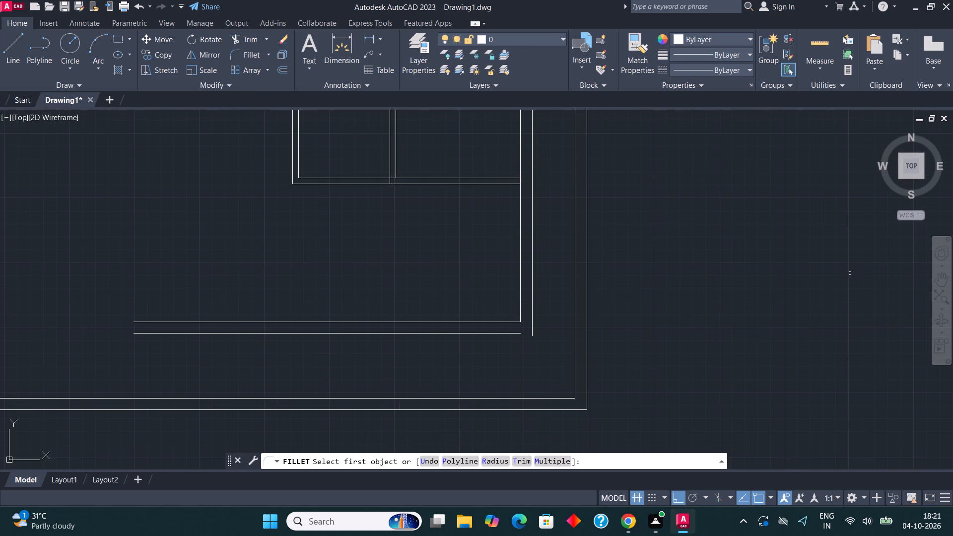
{"action": "left_click", "coordinate": [498, 335]}
{"action": "left_click", "coordinate": [532, 320]}
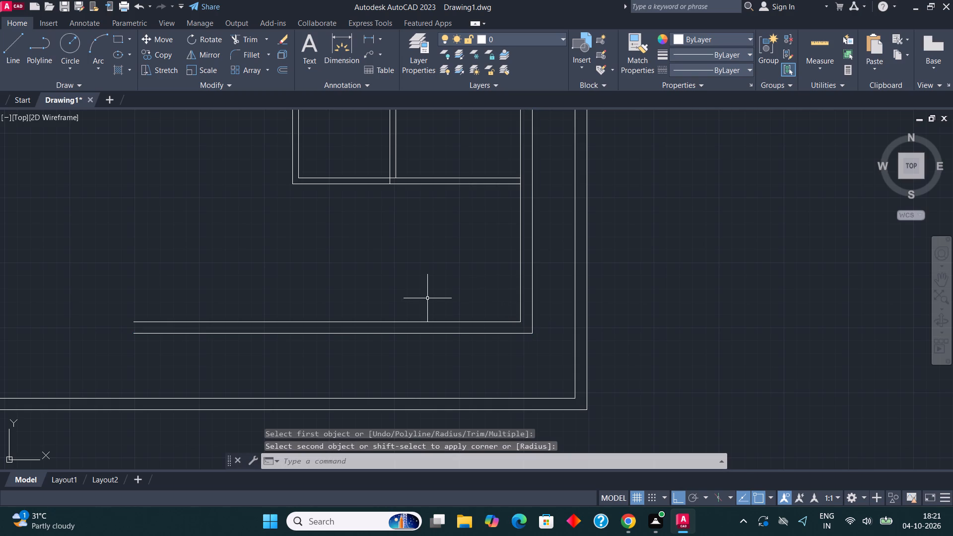
Draw two vertical lines extending the small room's outer and inner left wall lines down to the bottom wall's inner line.
{"action": "middle_click_drag", "start_coordinate": [351, 274], "coordinate": [387, 289]}
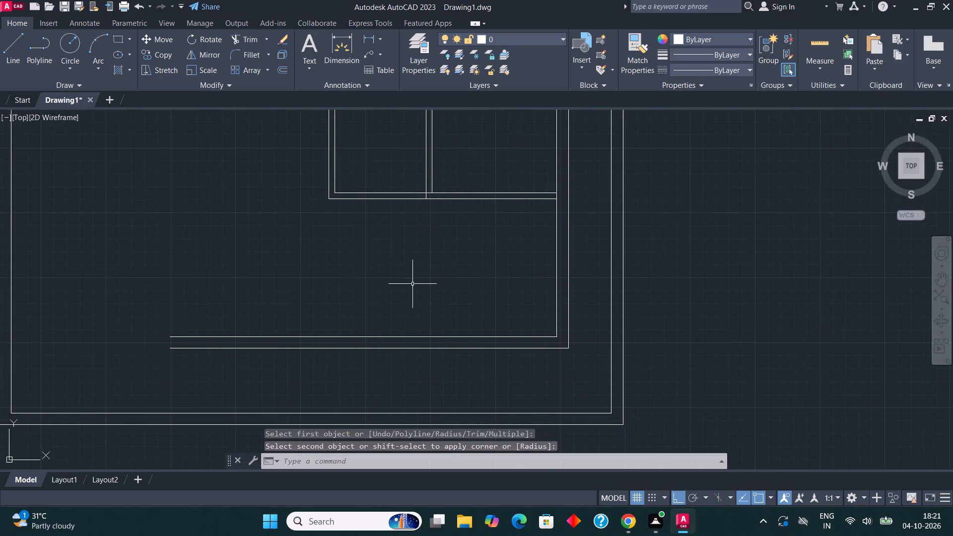
{"action": "scroll", "coordinate": [420, 286], "scroll_direction": "down", "scroll_amount": 2}
{"action": "middle_click_drag", "start_coordinate": [424, 287], "coordinate": [472, 356]}
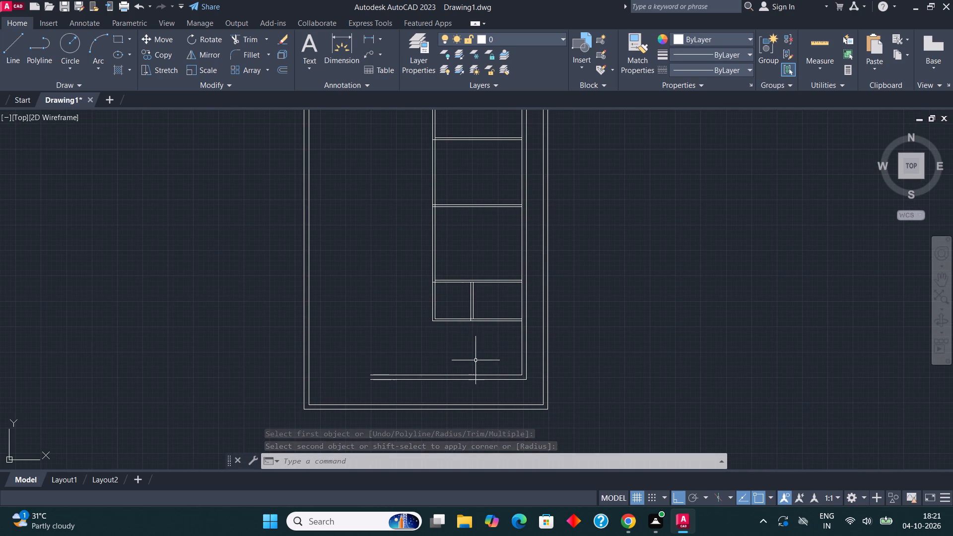
{"action": "middle_click_drag", "start_coordinate": [468, 351], "coordinate": [429, 291]}
{"action": "scroll", "coordinate": [429, 291], "scroll_direction": "up", "scroll_amount": 1}
{"action": "left_click", "coordinate": [11, 44]}
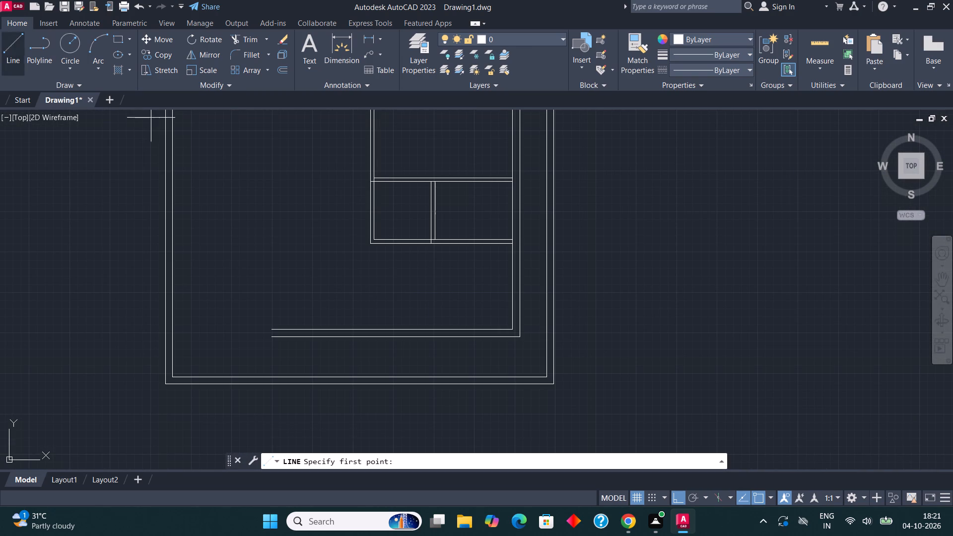
{"action": "scroll", "coordinate": [366, 262], "scroll_direction": "up", "scroll_amount": 1}
{"action": "left_click", "coordinate": [372, 236]}
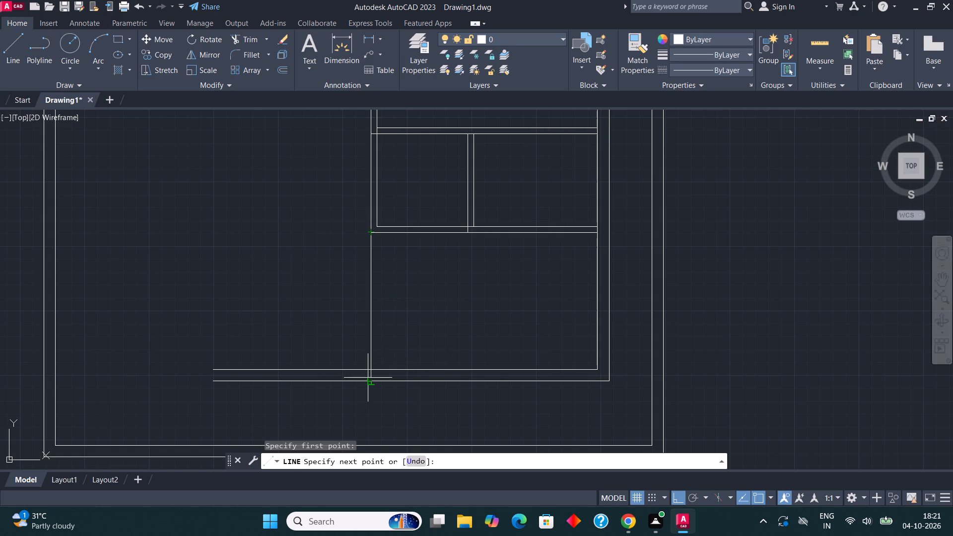
{"action": "left_click", "coordinate": [372, 368]}
{"action": "left_click", "coordinate": [12, 51]}
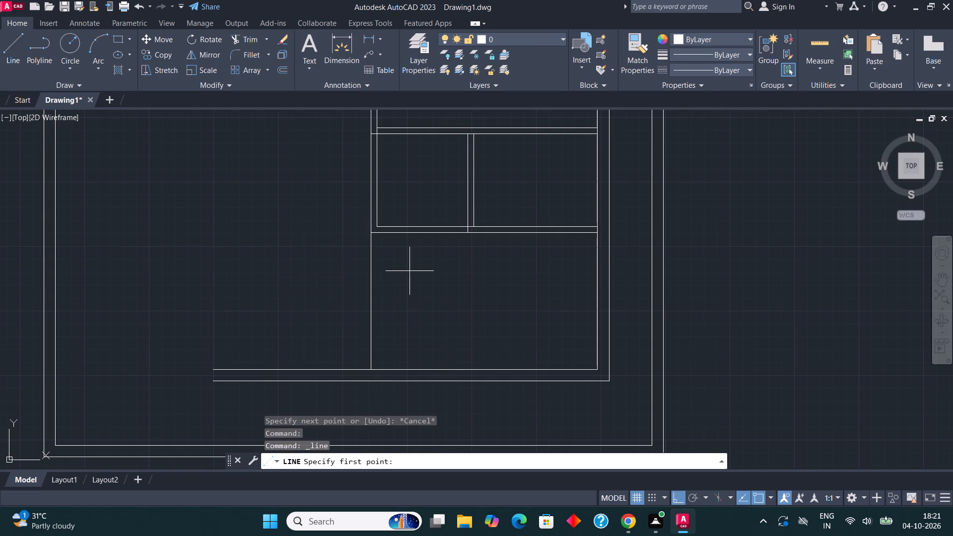
{"action": "left_click", "coordinate": [377, 228]}
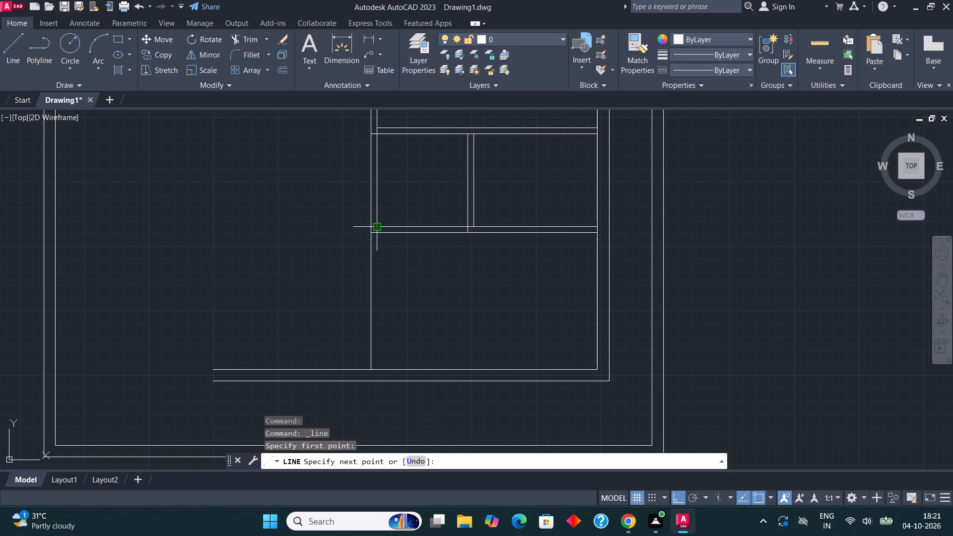
{"action": "left_click", "coordinate": [378, 372]}
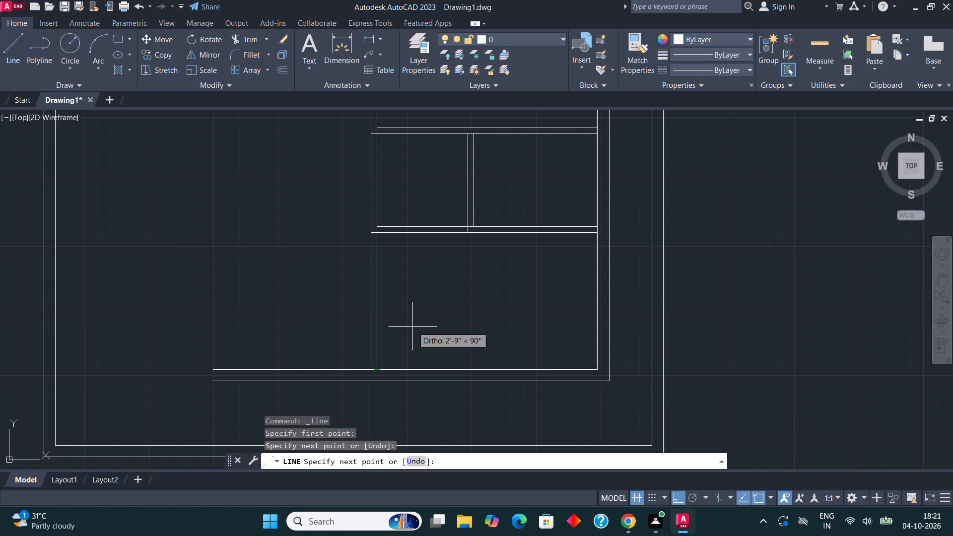
{"action": "key", "text": "Escape"}
Draw a horizontal line across the new bottom room, about midway up, from its left wall to its right wall.
{"action": "middle_click_drag", "start_coordinate": [476, 315], "coordinate": [405, 319]}
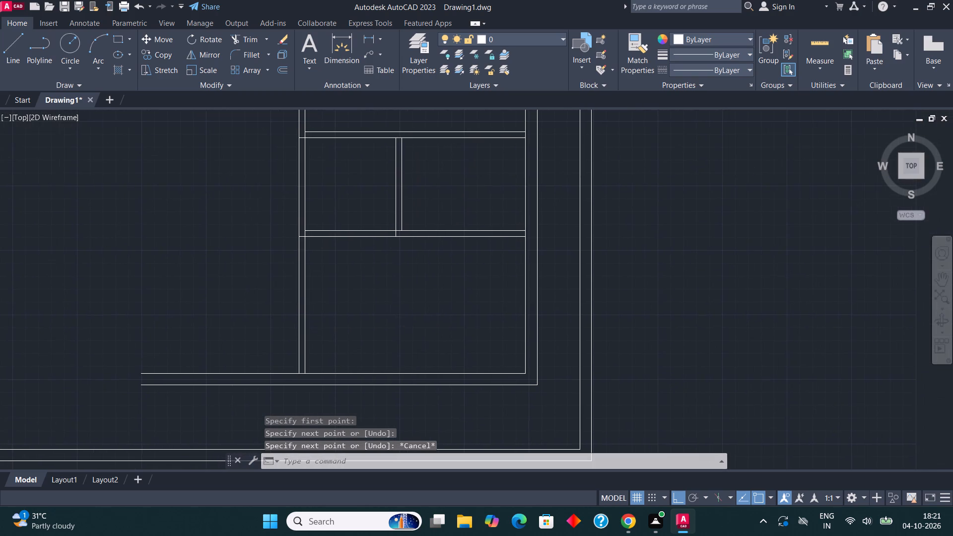
{"action": "left_click", "coordinate": [4, 43]}
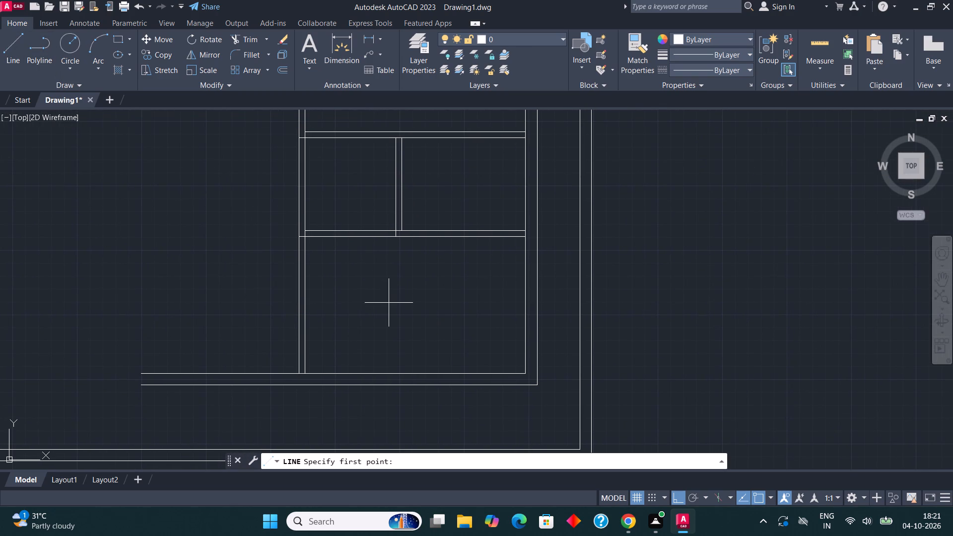
{"action": "left_click", "coordinate": [308, 303]}
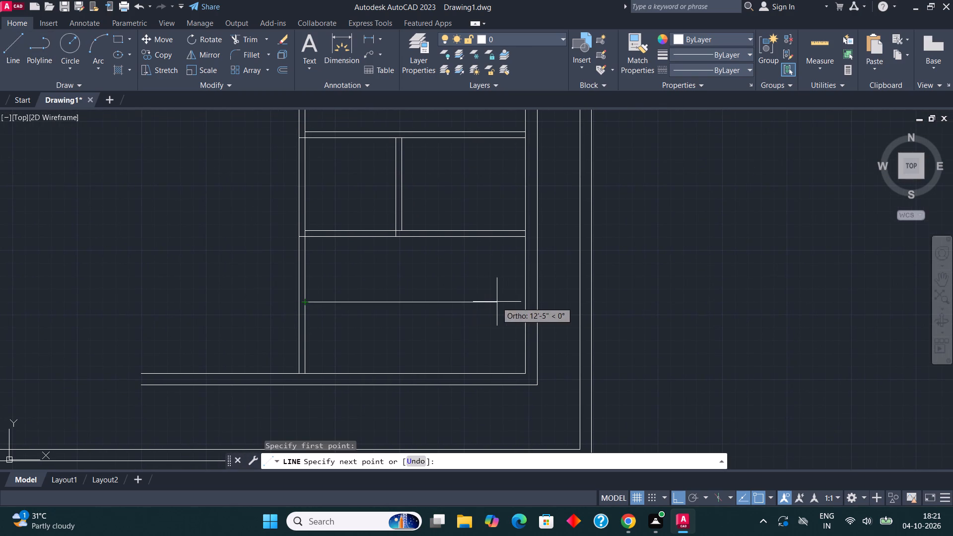
{"action": "left_click", "coordinate": [522, 304]}
{"action": "key", "text": "Escape"}
Offset the bottom room's middle horizontal line 3" both upward and downward.
{"action": "middle_click_drag", "start_coordinate": [443, 329], "coordinate": [426, 321]}
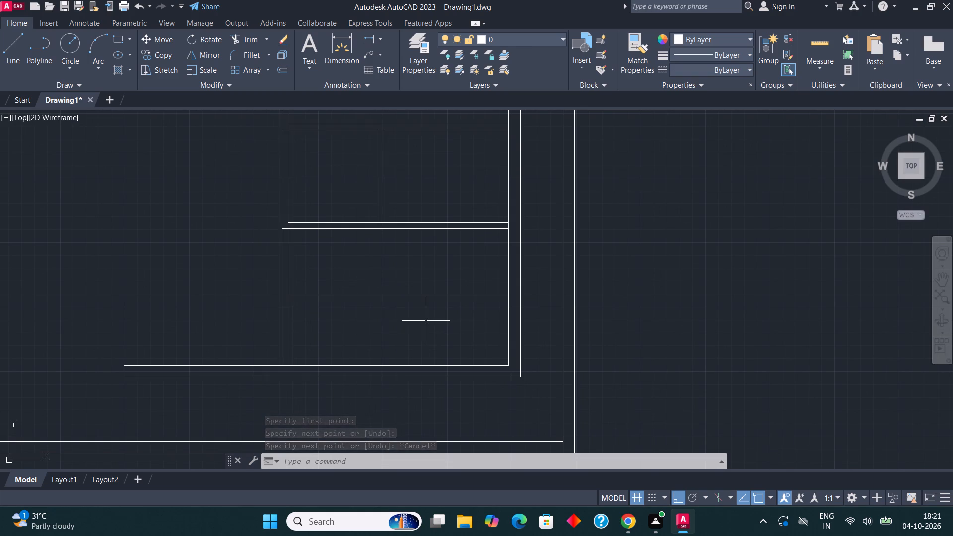
{"action": "left_click", "coordinate": [370, 293]}
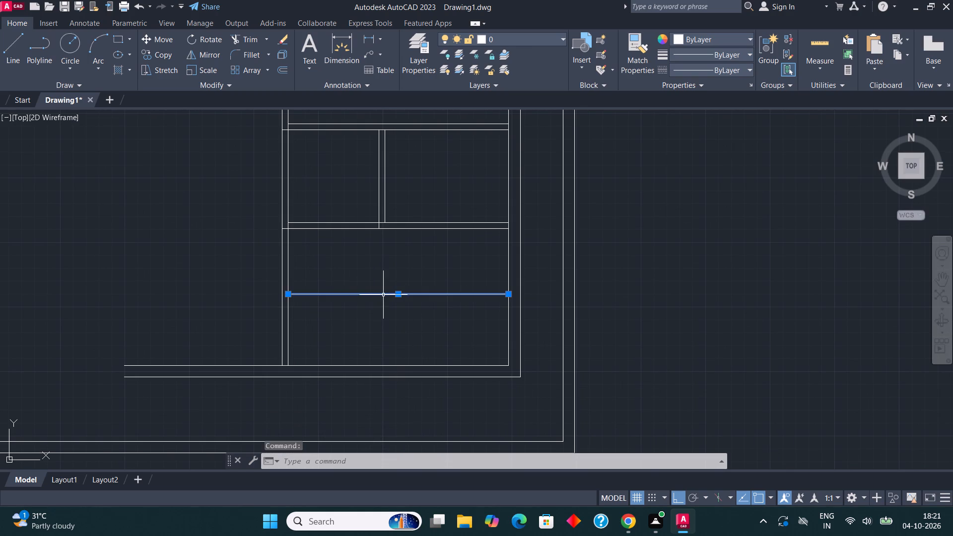
{"action": "scroll", "coordinate": [394, 303], "scroll_direction": "up", "scroll_amount": 1}
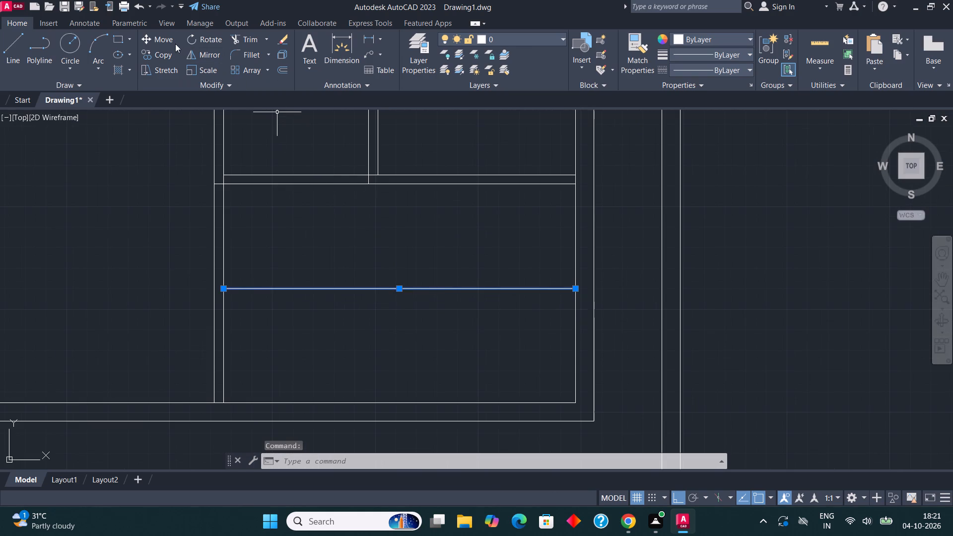
{"action": "left_click", "coordinate": [281, 68]}
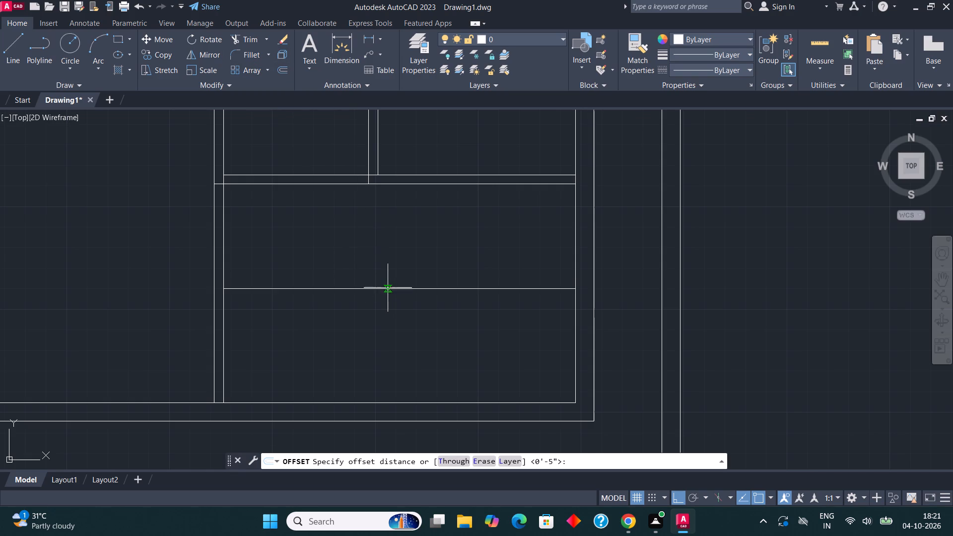
{"action": "left_click", "coordinate": [388, 288]}
{"action": "key", "text": "3"}
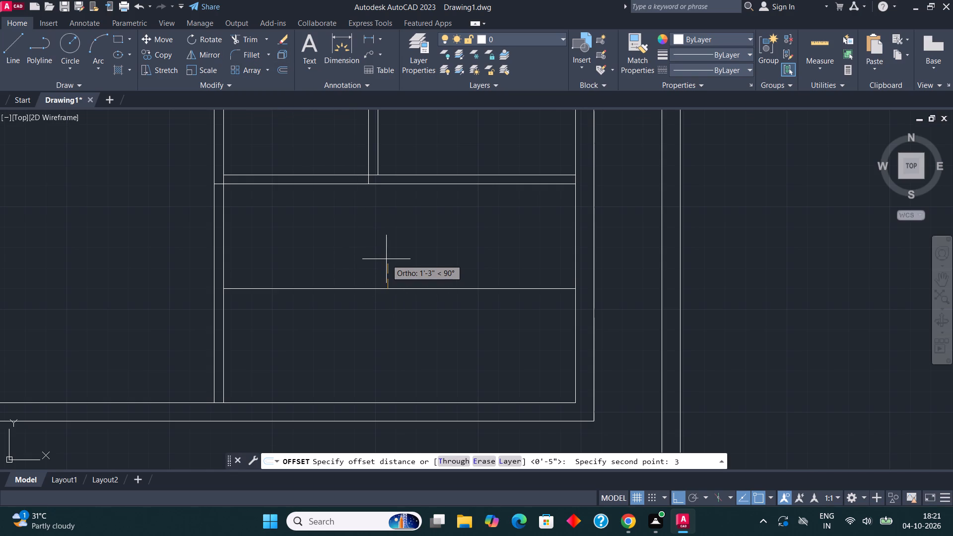
{"action": "key", "text": "shift+quotedbl"}
{"action": "key", "text": "Return"}
{"action": "left_click", "coordinate": [386, 259]}
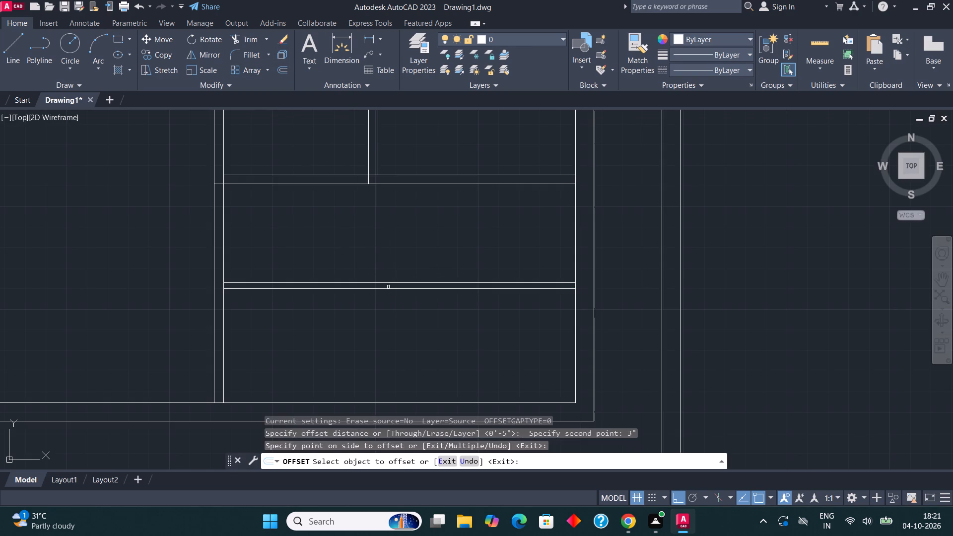
{"action": "left_click", "coordinate": [389, 291]}
{"action": "left_click", "coordinate": [395, 289]}
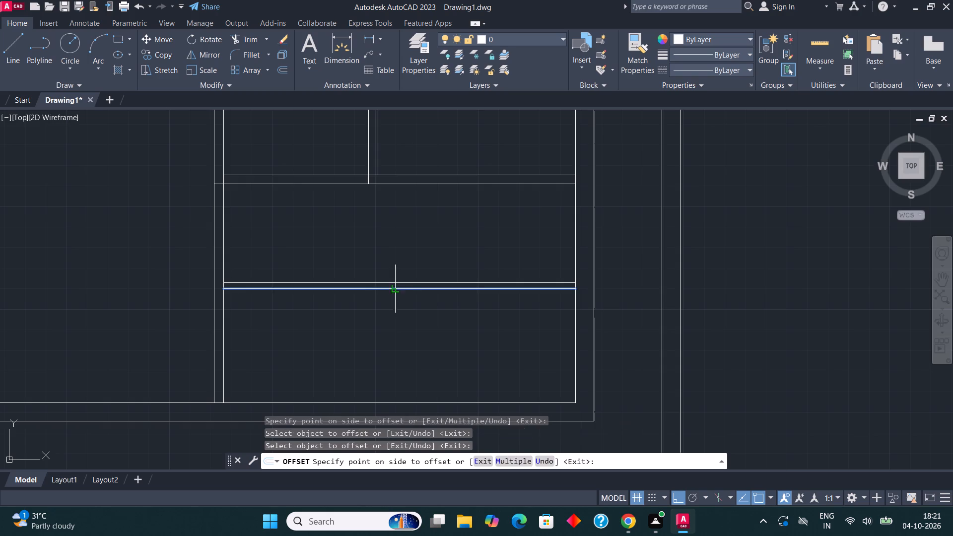
{"action": "left_click", "coordinate": [390, 335]}
{"action": "key", "text": "Escape"}
Delete the original centre line between the two offset lines in the bottom room.
{"action": "left_click", "coordinate": [386, 289]}
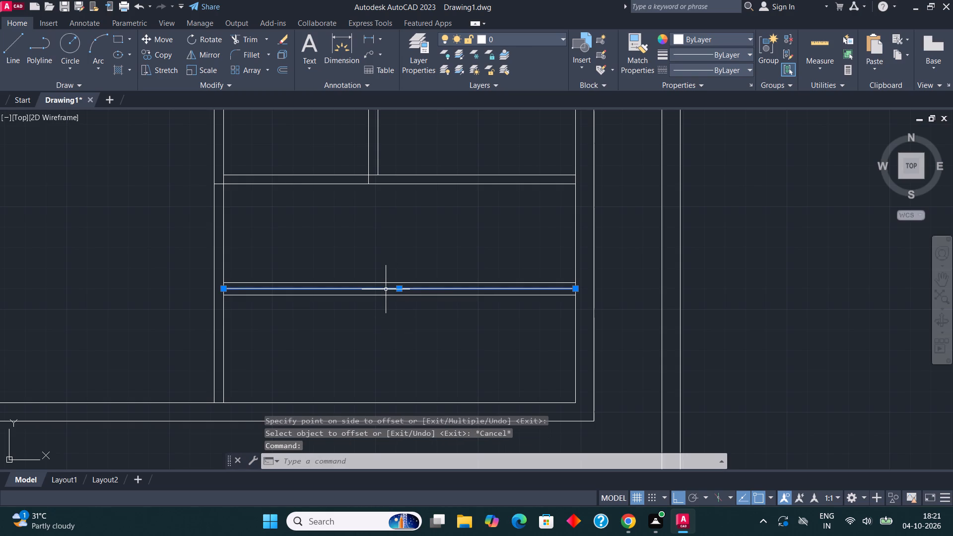
{"action": "key", "text": "Delete"}
Draw a line 3' left from the bottom room's upper-right corner, continuing vertically down to the bottom wall's inner line.
{"action": "scroll", "coordinate": [386, 291], "scroll_direction": "down", "scroll_amount": 1}
{"action": "middle_click_drag", "start_coordinate": [394, 292], "coordinate": [429, 292]}
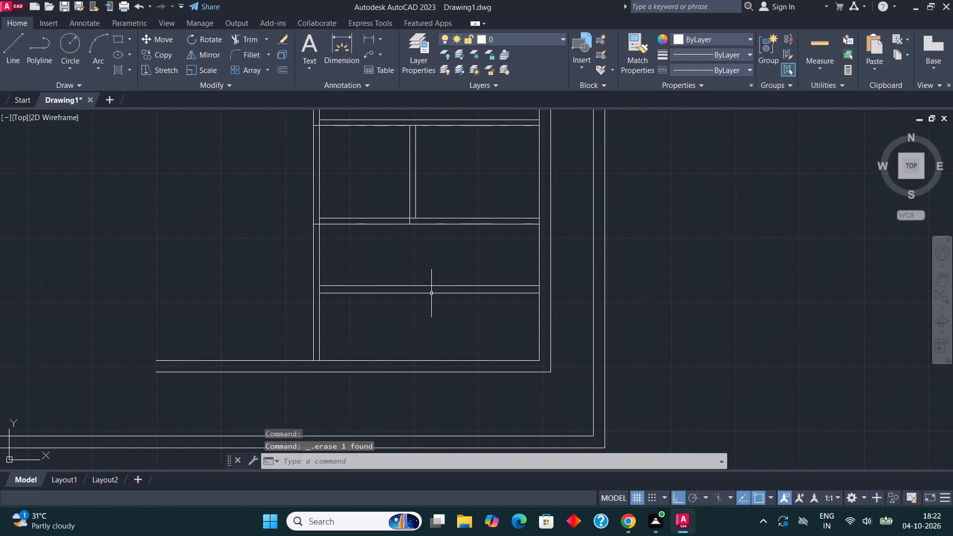
{"action": "left_click", "coordinate": [13, 40]}
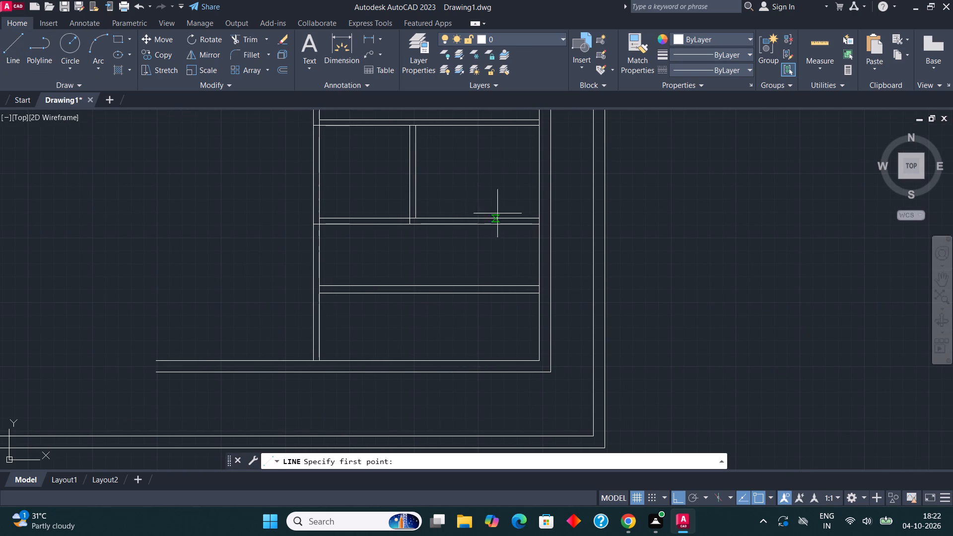
{"action": "left_click", "coordinate": [539, 226]}
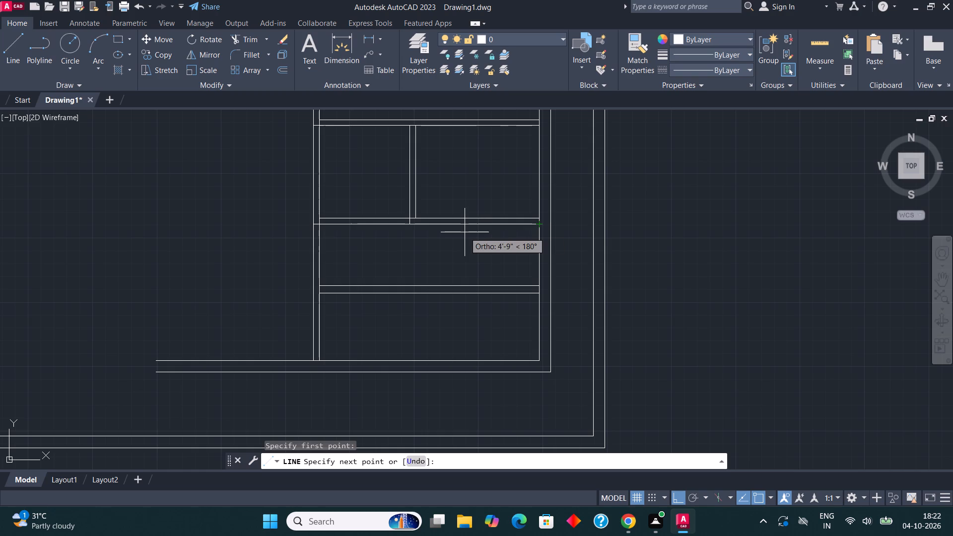
{"action": "type", "text": "3'"}
{"action": "key", "text": "Return"}
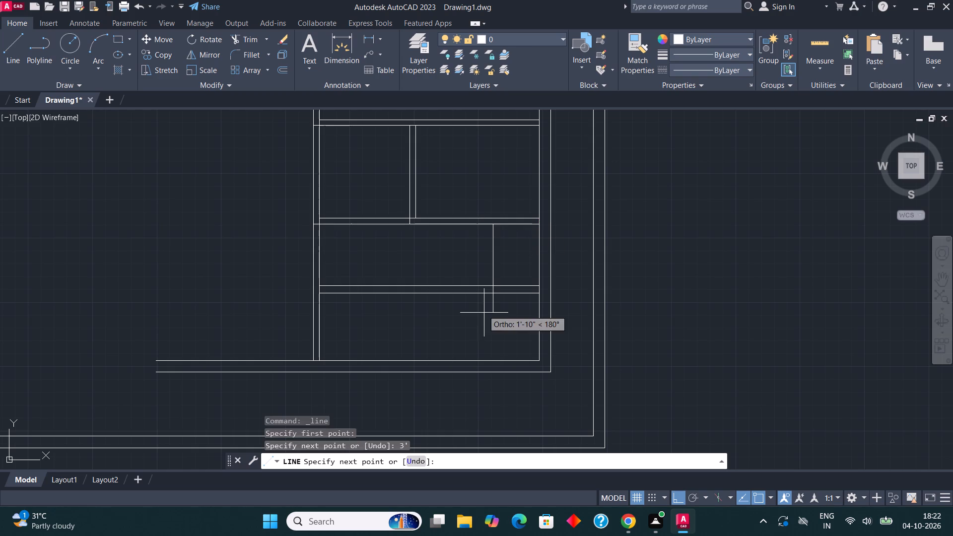
{"action": "left_click", "coordinate": [491, 361]}
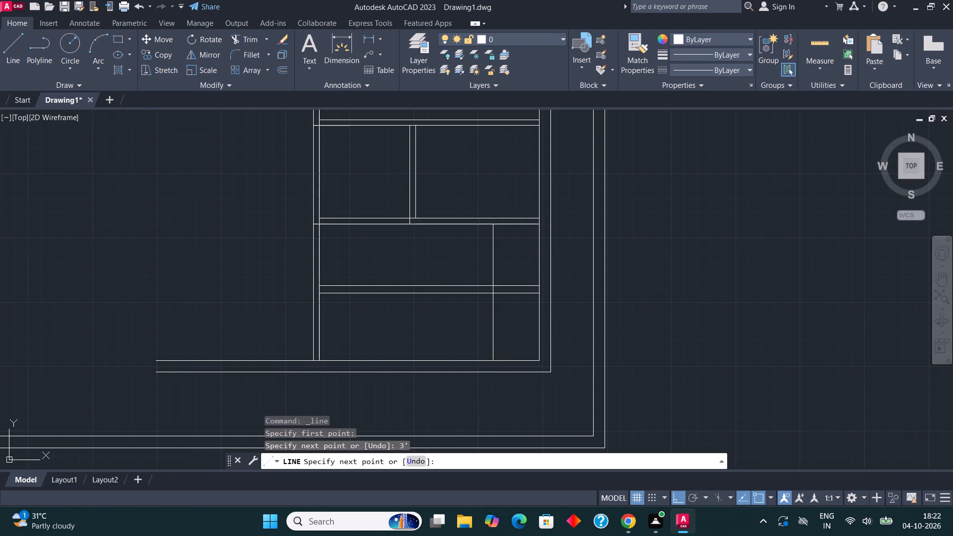
{"action": "key", "text": "Escape"}
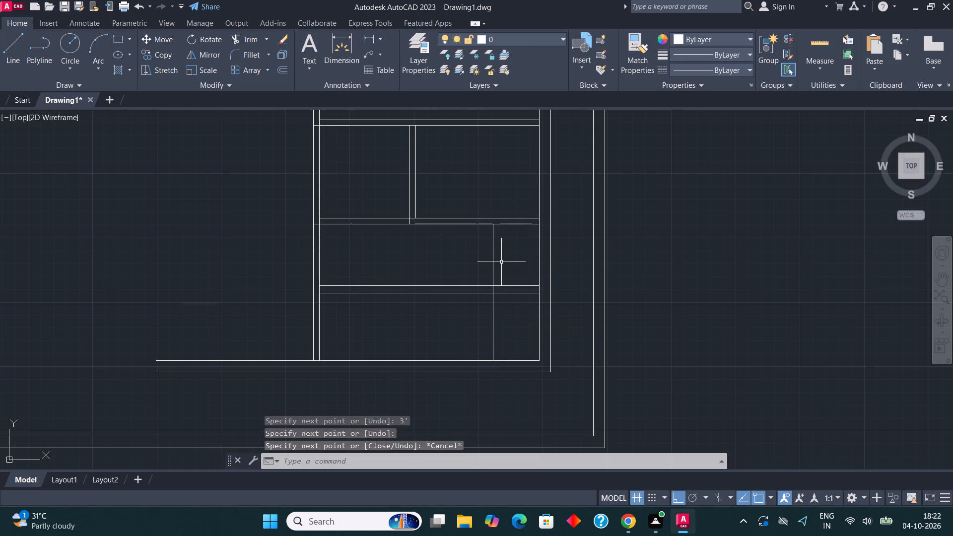
Offset the bottom room's new vertical line 8" to the left.
{"action": "left_click", "coordinate": [494, 257]}
{"action": "left_click", "coordinate": [286, 71]}
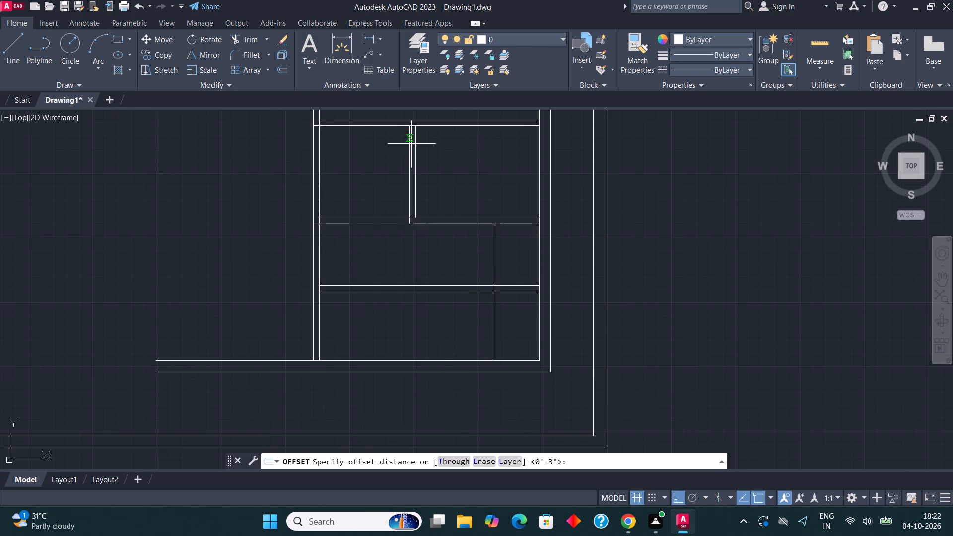
{"action": "left_click", "coordinate": [493, 267]}
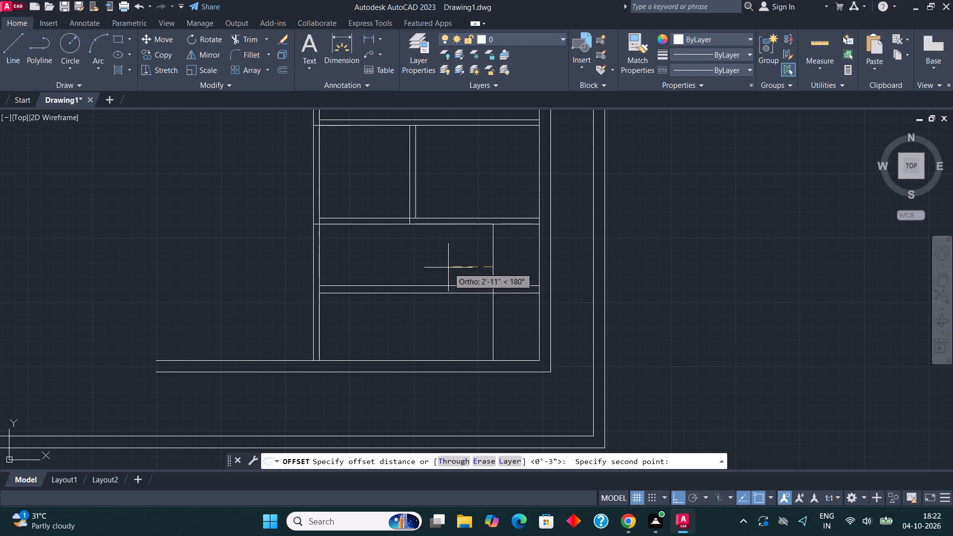
{"action": "type", "text": "8\""}
{"action": "key", "text": "Return"}
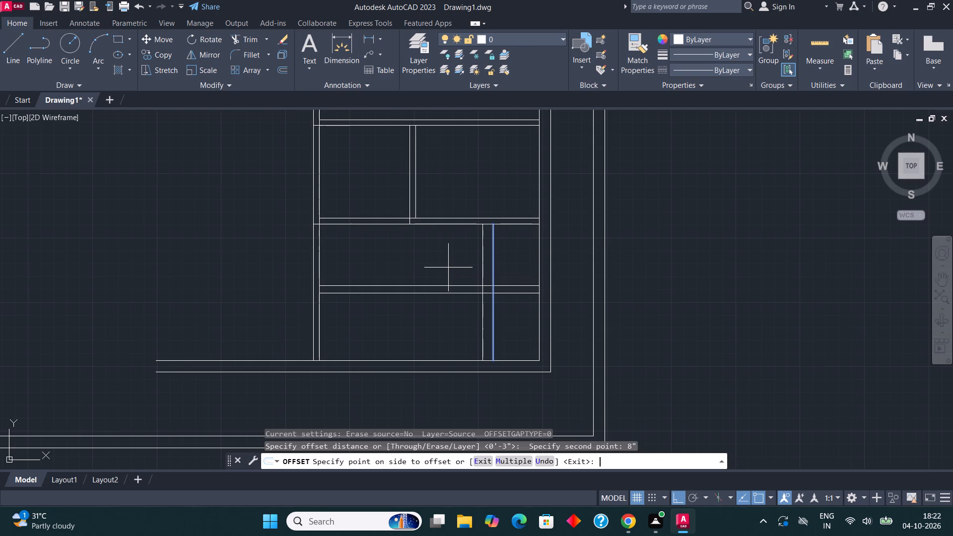
{"action": "type", "text": "10\""}
{"action": "key", "text": "Return"}
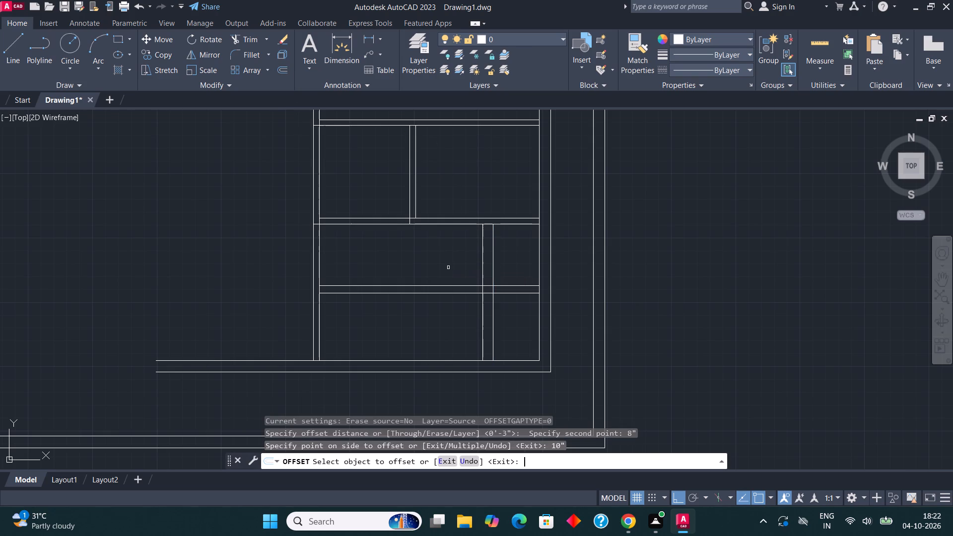
Continue offsetting the latest vertical stair line 8" to the left until seven more tread lines are added.
{"action": "left_click", "coordinate": [481, 260]}
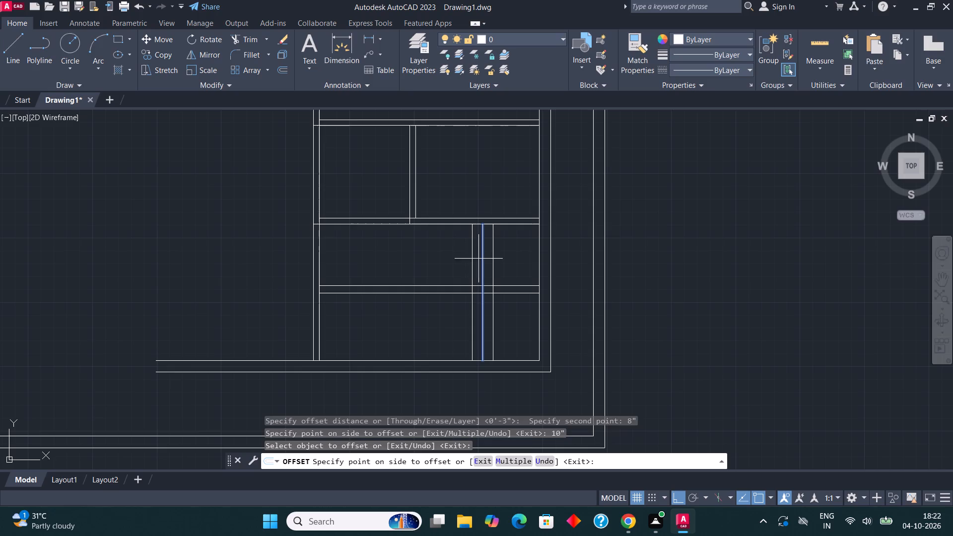
{"action": "left_click", "coordinate": [464, 256]}
{"action": "left_click_drag", "start_coordinate": [473, 262], "coordinate": [467, 258]}
{"action": "left_click", "coordinate": [458, 253]}
{"action": "left_click", "coordinate": [460, 255]}
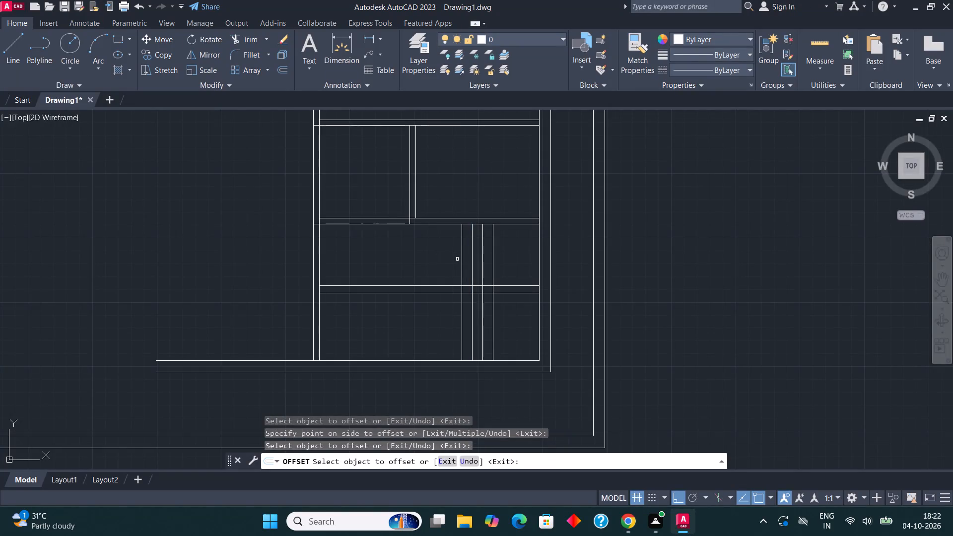
{"action": "left_click", "coordinate": [462, 263]}
{"action": "left_click", "coordinate": [446, 251]}
{"action": "left_click", "coordinate": [451, 257]}
{"action": "left_click", "coordinate": [418, 241]}
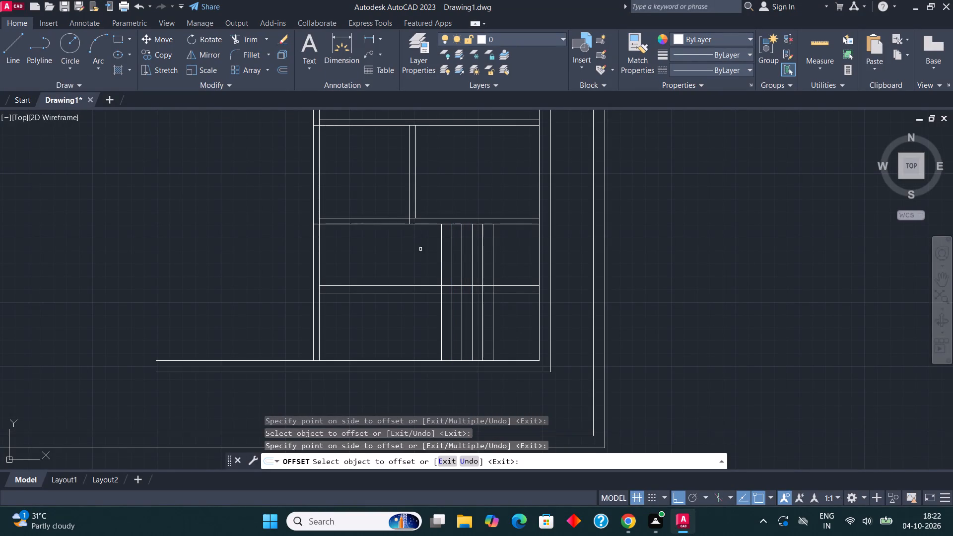
{"action": "left_click", "coordinate": [440, 271]}
{"action": "left_click", "coordinate": [417, 255]}
{"action": "left_click", "coordinate": [430, 258]}
{"action": "left_click", "coordinate": [385, 247]}
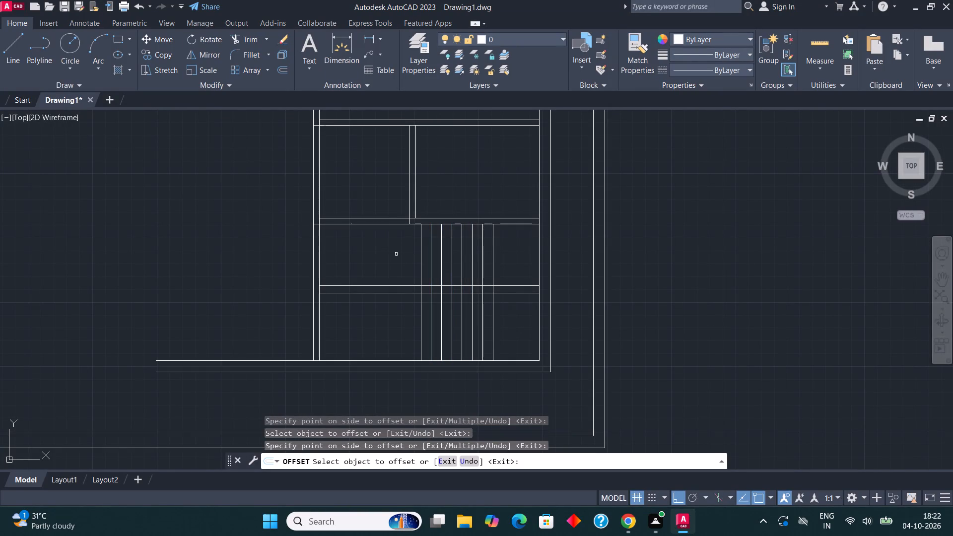
{"action": "left_click", "coordinate": [420, 267]}
{"action": "left_click", "coordinate": [392, 253]}
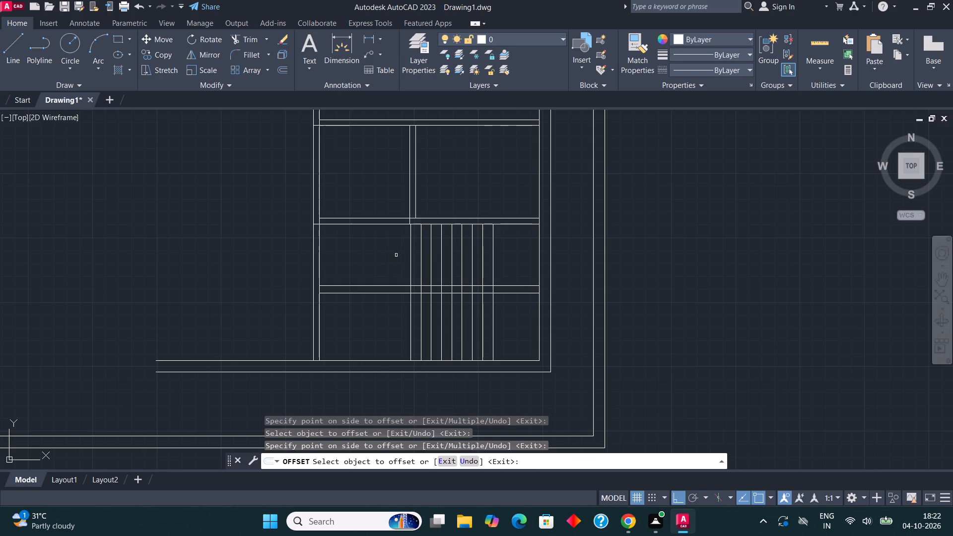
Offset six further tread lines 8" apart toward the stair area's left wall.
{"action": "left_click", "coordinate": [409, 267]}
{"action": "left_click", "coordinate": [397, 257]}
{"action": "left_click", "coordinate": [401, 263]}
{"action": "left_click", "coordinate": [373, 258]}
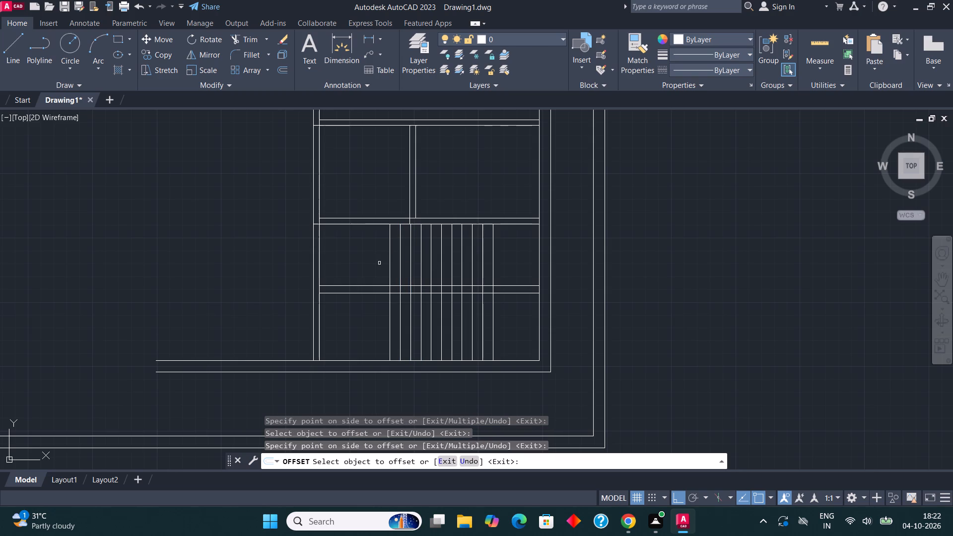
{"action": "left_click", "coordinate": [390, 272]}
{"action": "left_click", "coordinate": [376, 262]}
{"action": "left_click", "coordinate": [379, 265]}
{"action": "left_click", "coordinate": [363, 252]}
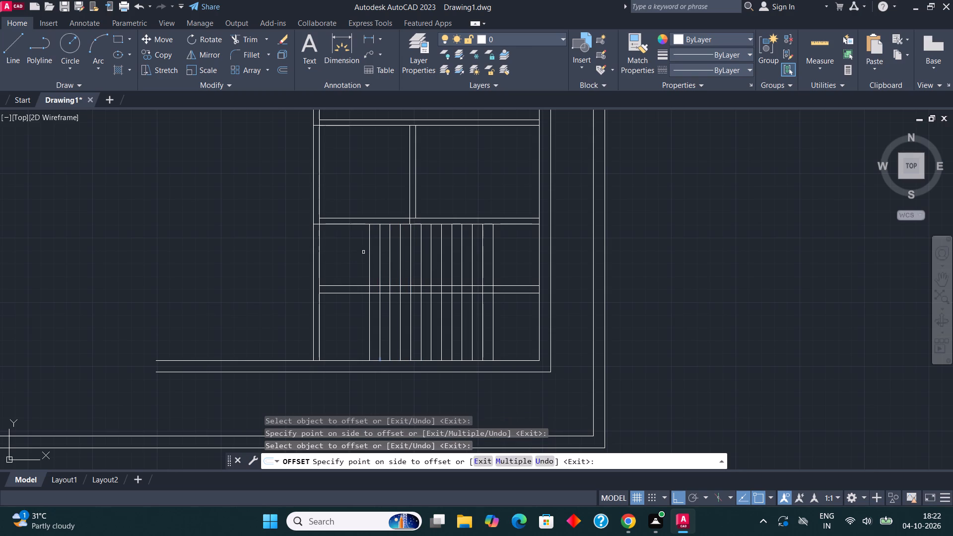
{"action": "left_click", "coordinate": [370, 259]}
{"action": "left_click", "coordinate": [357, 247]}
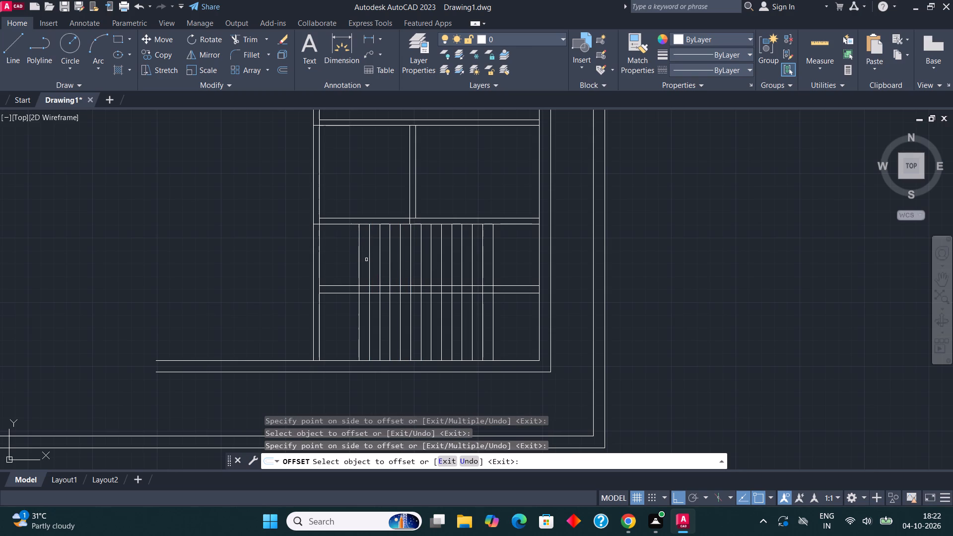
{"action": "left_click", "coordinate": [360, 255]}
{"action": "left_click", "coordinate": [321, 253]}
{"action": "key", "text": "Escape"}
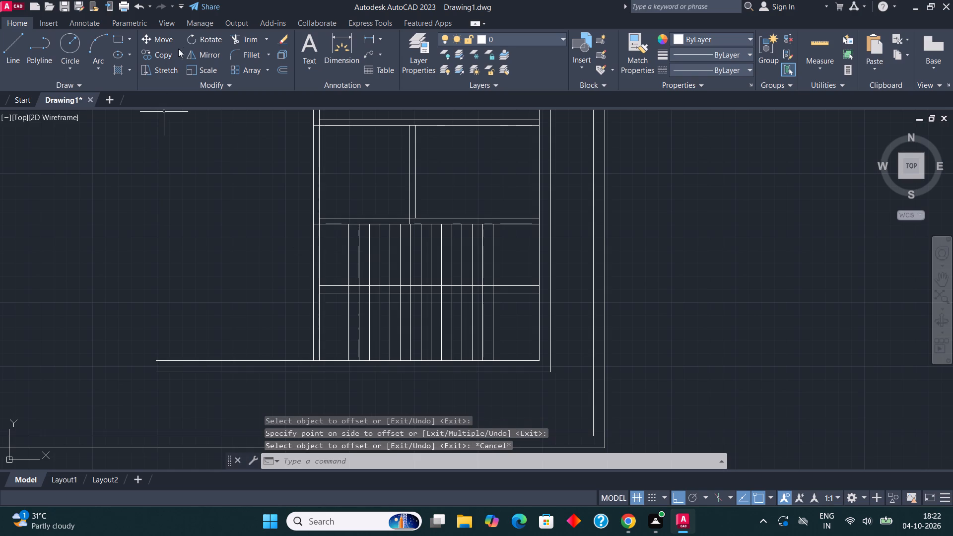
Trim away both vertical wall lines bounding the stair area's left side, below the room above.
{"action": "left_click", "coordinate": [238, 37]}
{"action": "left_click", "coordinate": [327, 326]}
{"action": "left_click", "coordinate": [276, 320]}
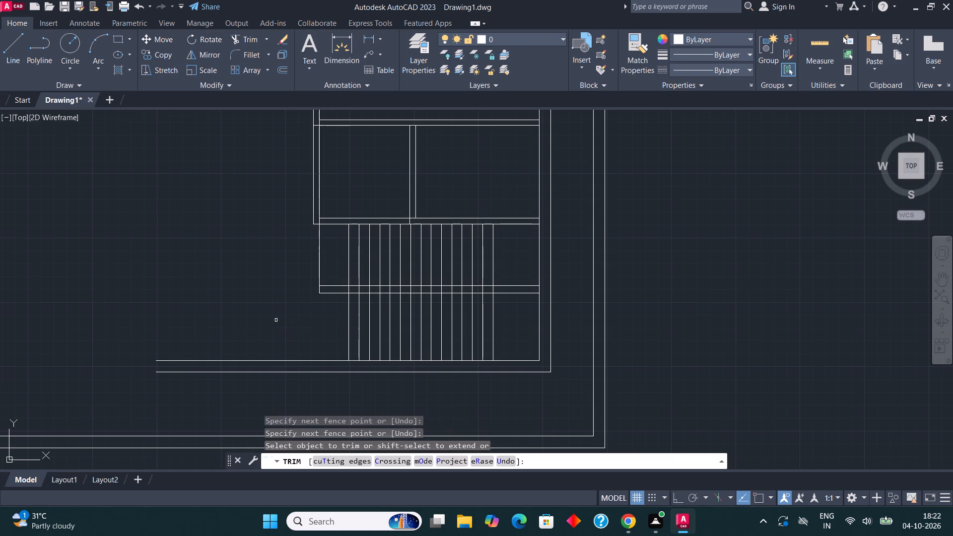
{"action": "left_click", "coordinate": [319, 268]}
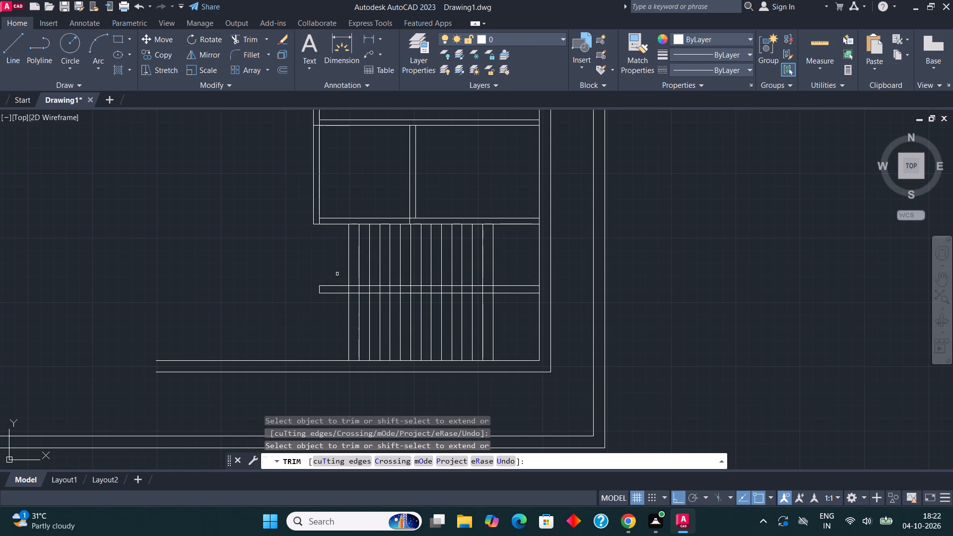
Trim the tread lines crossing the gap between the stair's two horizontal middle lines, up to the rightmost tread.
{"action": "scroll", "coordinate": [338, 287], "scroll_direction": "up", "scroll_amount": 1}
{"action": "left_click", "coordinate": [344, 293]}
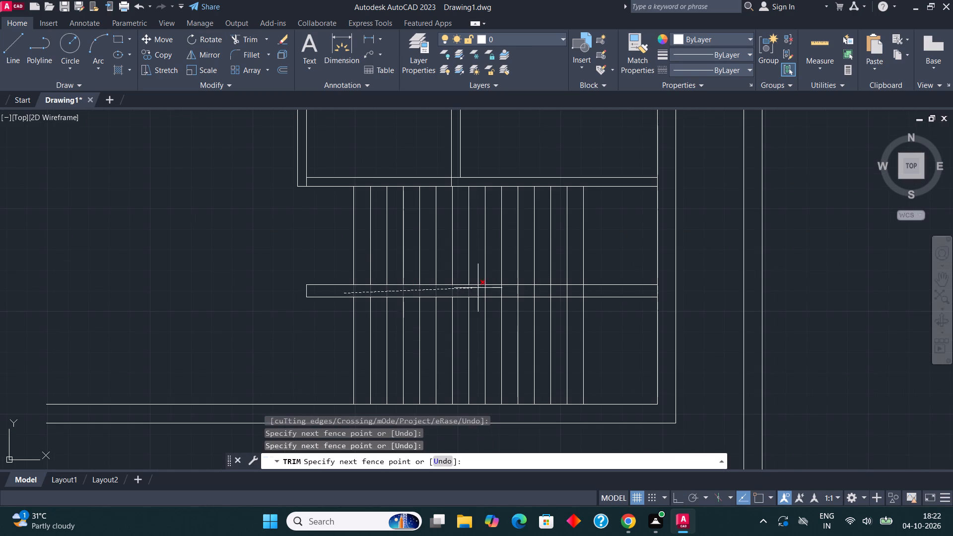
{"action": "left_click", "coordinate": [572, 291]}
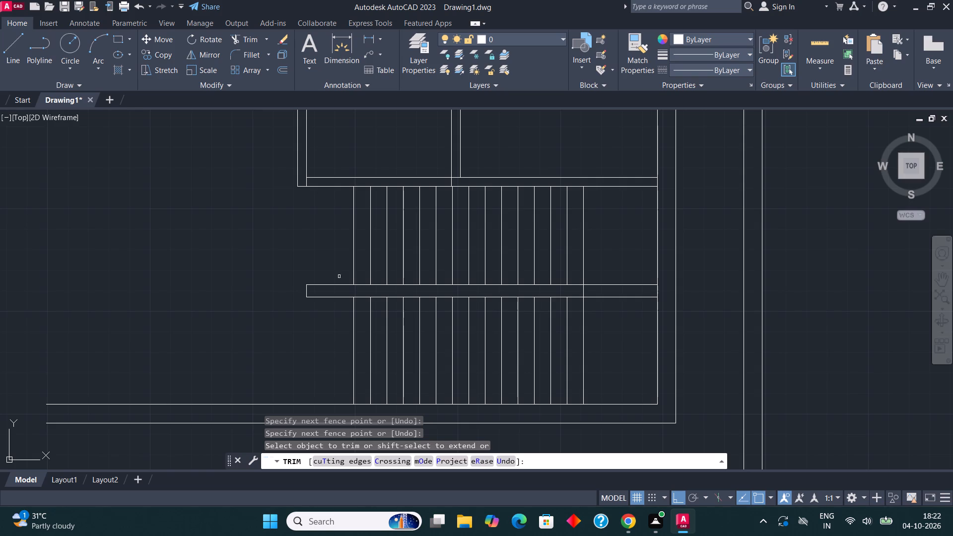
Trim the left ends of the stair's two middle lines back to the leftmost tread line.
{"action": "left_click", "coordinate": [332, 267]}
{"action": "left_click", "coordinate": [332, 322]}
{"action": "left_click_drag", "start_coordinate": [321, 298], "coordinate": [316, 297]}
{"action": "left_click", "coordinate": [246, 291]}
{"action": "key", "text": "Escape"}
Draw a line from the upper-left room's outer lower-left corner 17' down, 19' right, and on to the central vertical wall.
{"action": "scroll", "coordinate": [302, 285], "scroll_direction": "down", "scroll_amount": 2}
{"action": "middle_click_drag", "start_coordinate": [266, 307], "coordinate": [305, 296]}
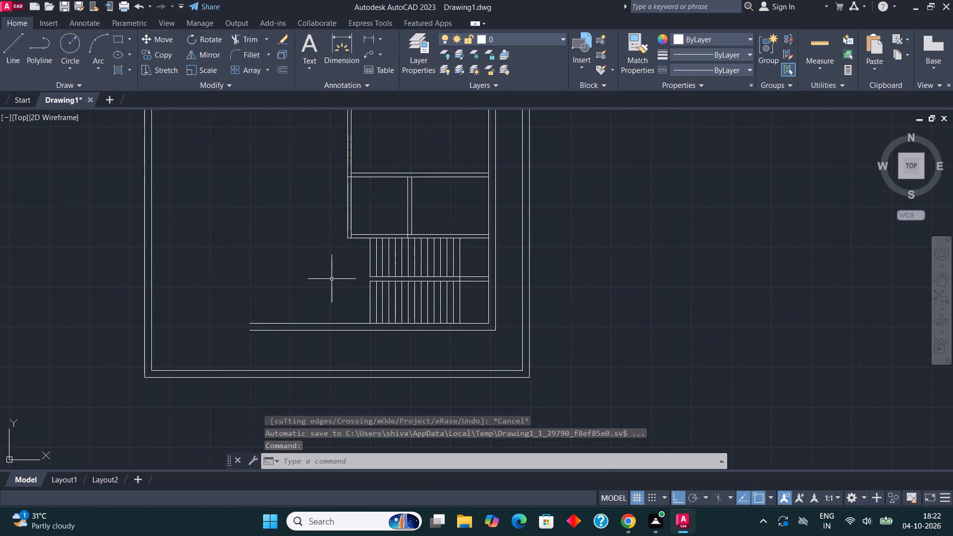
{"action": "scroll", "coordinate": [335, 280], "scroll_direction": "down", "scroll_amount": 2}
{"action": "middle_click_drag", "start_coordinate": [365, 282], "coordinate": [433, 278]}
{"action": "middle_click_drag", "start_coordinate": [439, 275], "coordinate": [434, 353]}
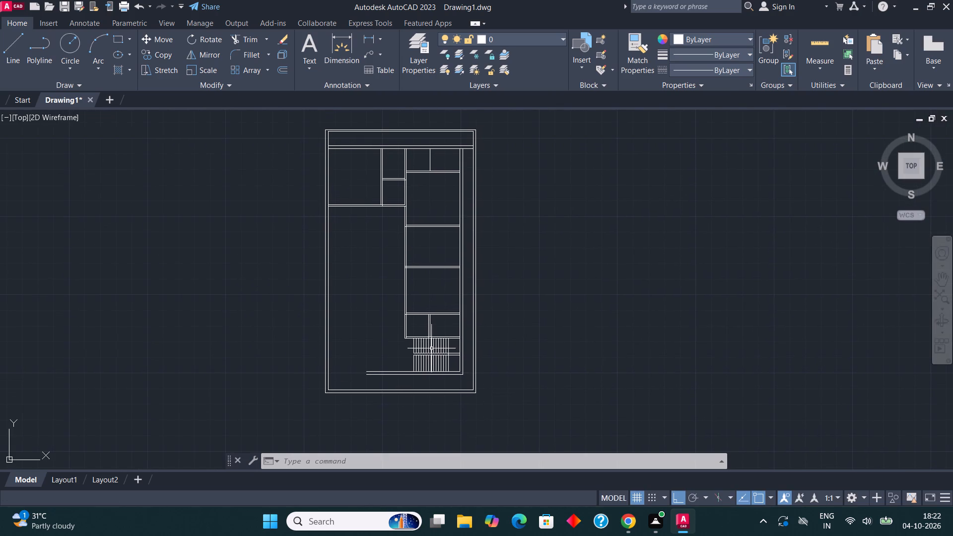
{"action": "middle_click_drag", "start_coordinate": [434, 291], "coordinate": [445, 323]}
{"action": "scroll", "coordinate": [363, 286], "scroll_direction": "up", "scroll_amount": 1}
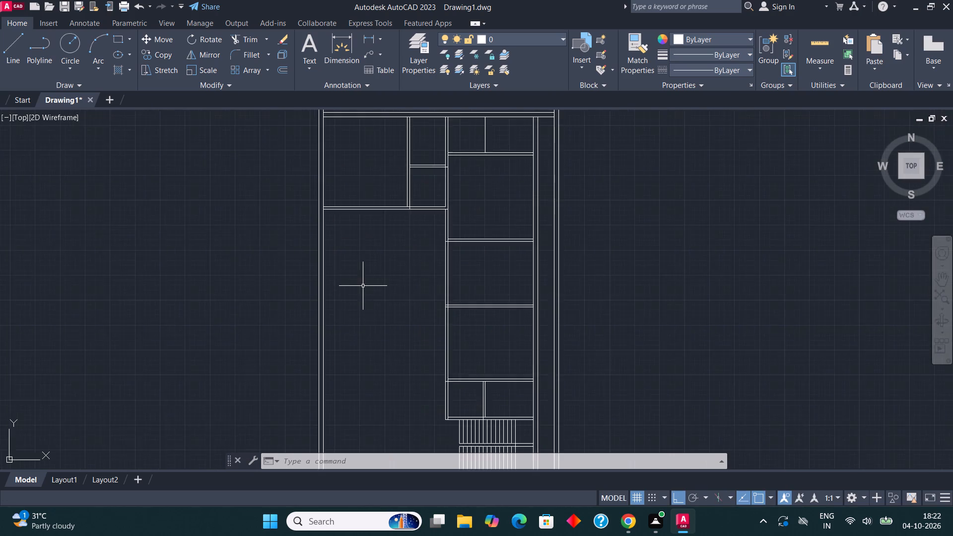
{"action": "scroll", "coordinate": [363, 286], "scroll_direction": "up", "scroll_amount": 1}
{"action": "middle_click_drag", "start_coordinate": [342, 230], "coordinate": [342, 280]}
{"action": "left_click", "coordinate": [21, 45]}
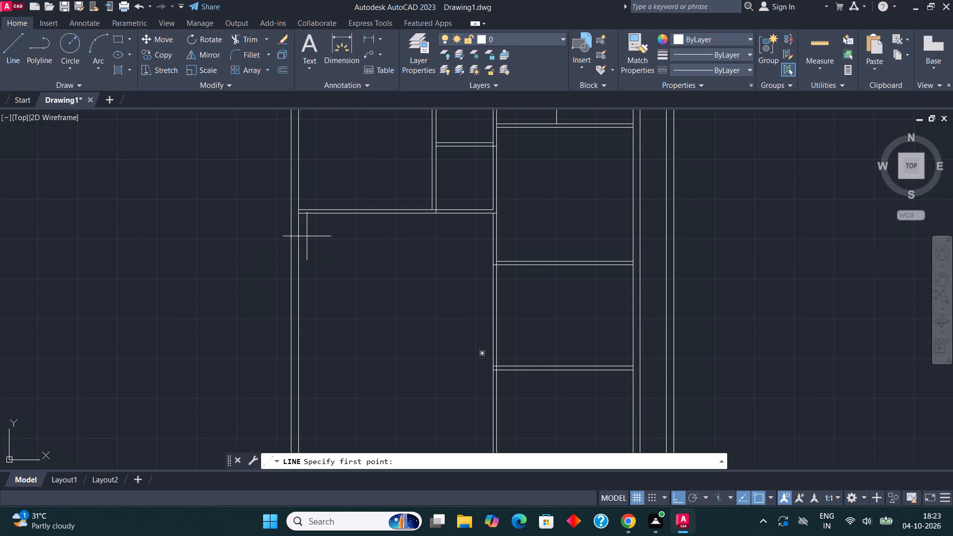
{"action": "left_click", "coordinate": [299, 215]}
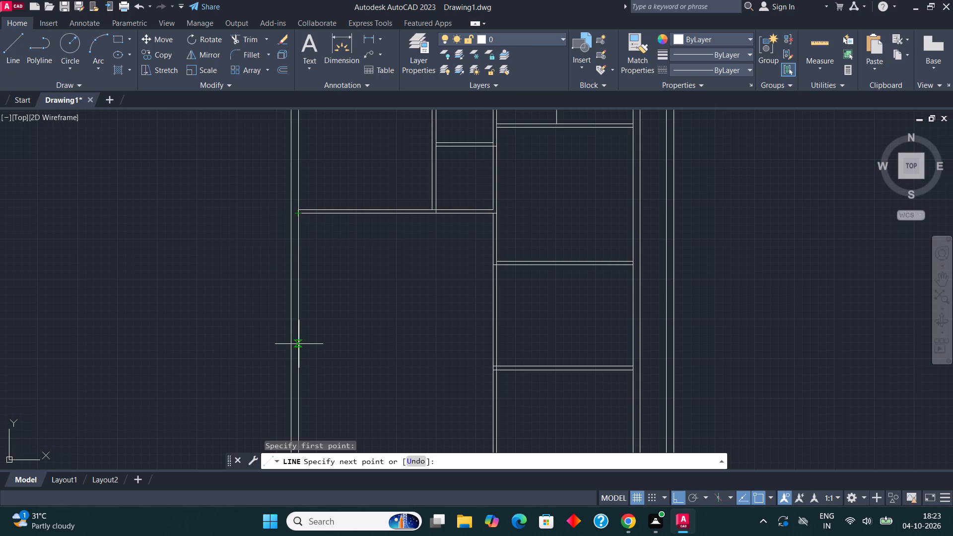
{"action": "type", "text": "17'"}
{"action": "key", "text": "Return"}
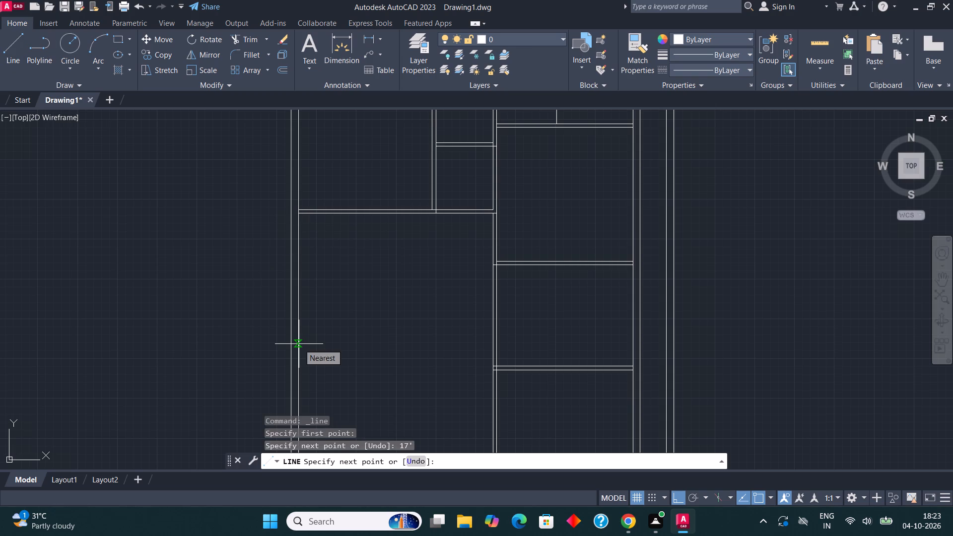
{"action": "scroll", "coordinate": [314, 291], "scroll_direction": "down", "scroll_amount": 3}
{"action": "scroll", "coordinate": [330, 311], "scroll_direction": "up", "scroll_amount": 3}
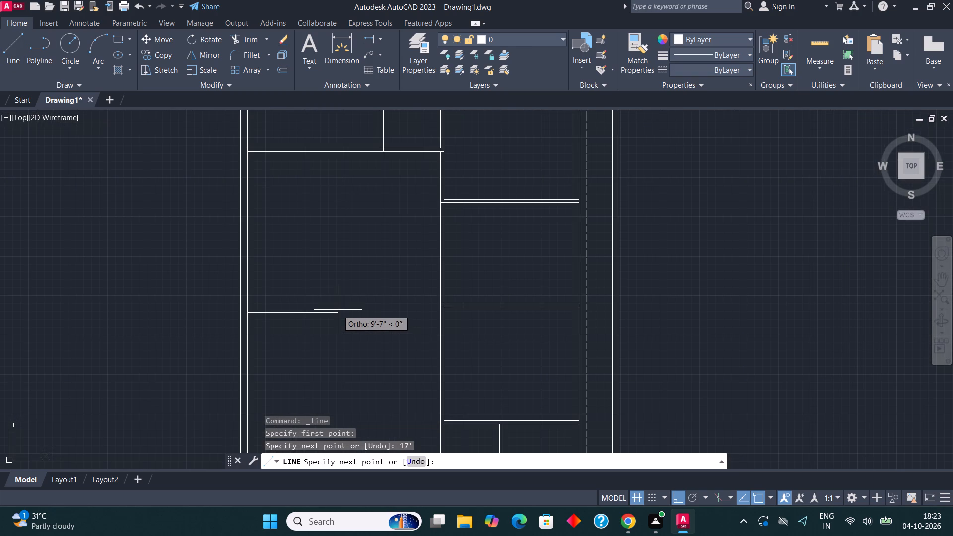
{"action": "type", "text": "19'"}
{"action": "key", "text": "Return"}
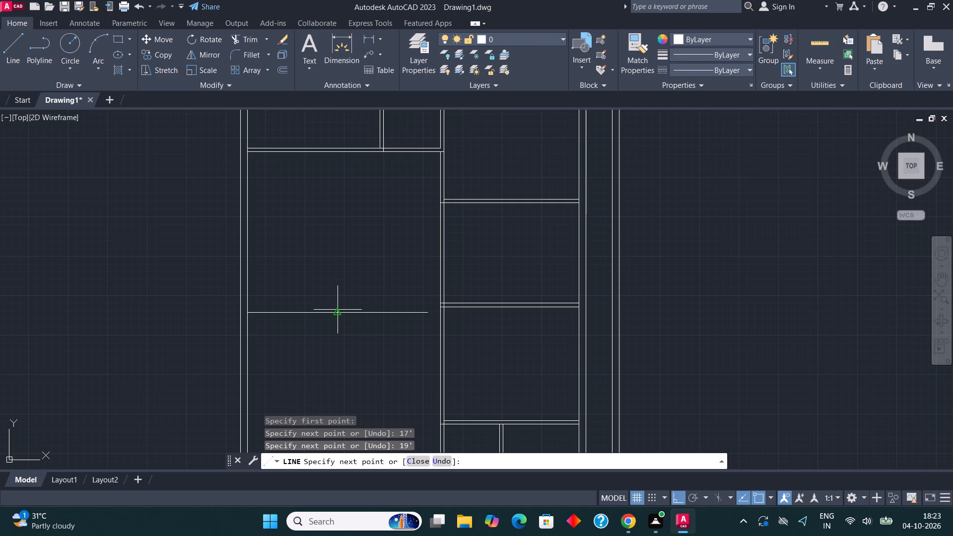
{"action": "scroll", "coordinate": [447, 326], "scroll_direction": "up", "scroll_amount": 2}
{"action": "left_click", "coordinate": [427, 296]}
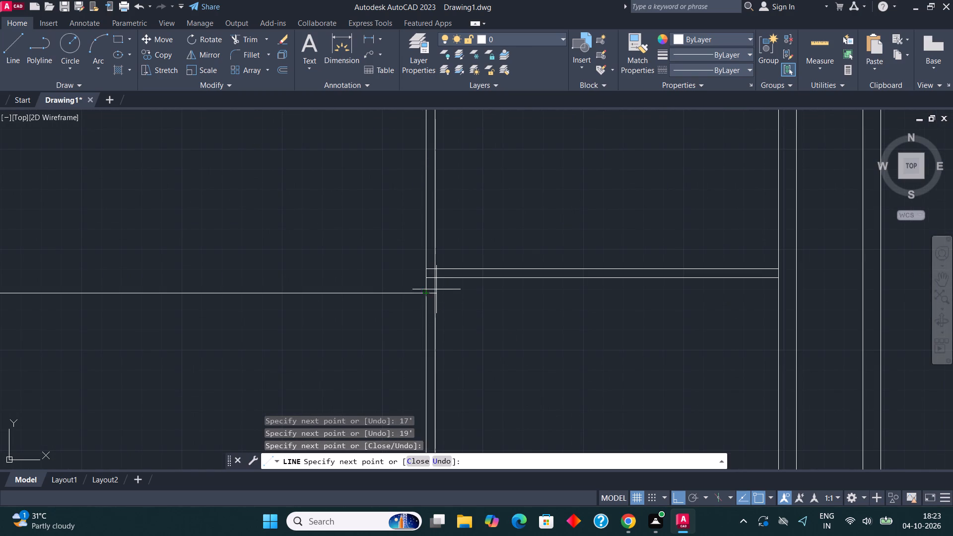
{"action": "scroll", "coordinate": [446, 290], "scroll_direction": "down", "scroll_amount": 3}
{"action": "key", "text": "Escape"}
Stretch the right end of the new 19' horizontal line to the central vertical wall's near face.
{"action": "middle_click_drag", "start_coordinate": [473, 249], "coordinate": [476, 217]}
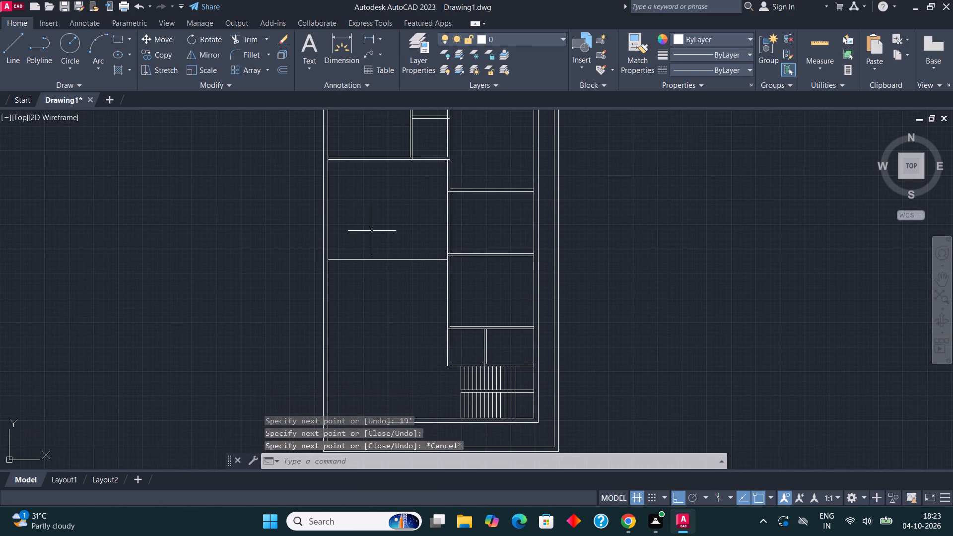
{"action": "left_click", "coordinate": [374, 259]}
{"action": "scroll", "coordinate": [443, 264], "scroll_direction": "up", "scroll_amount": 2}
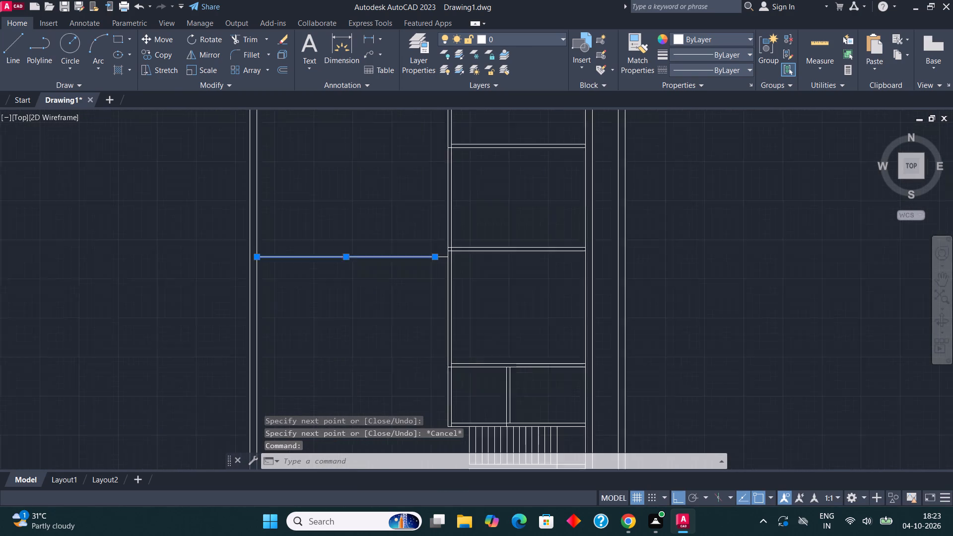
{"action": "left_click", "coordinate": [429, 252]}
{"action": "left_click", "coordinate": [447, 252]}
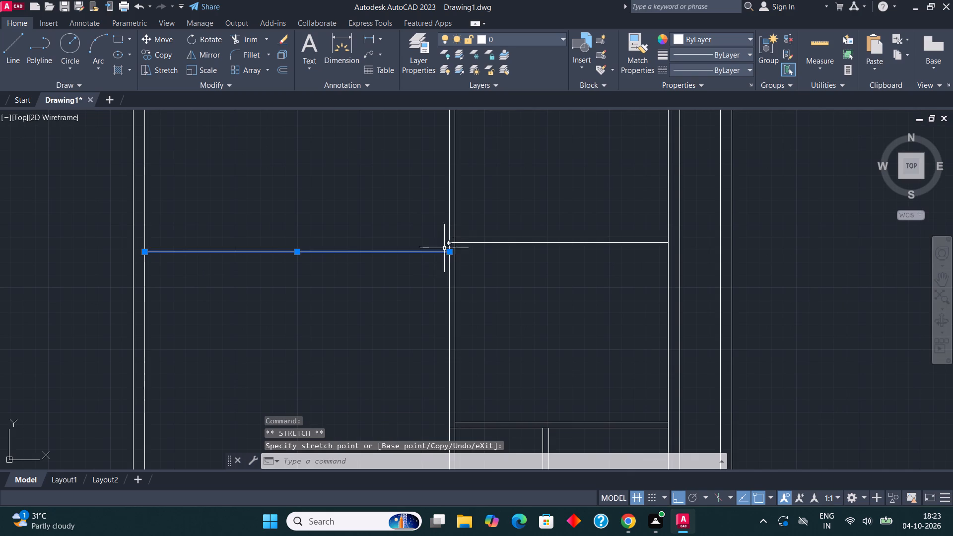
{"action": "key", "text": "Escape"}
Copy the stretched horizontal line 4.5" downward to form the wall's second face.
{"action": "left_click", "coordinate": [350, 254]}
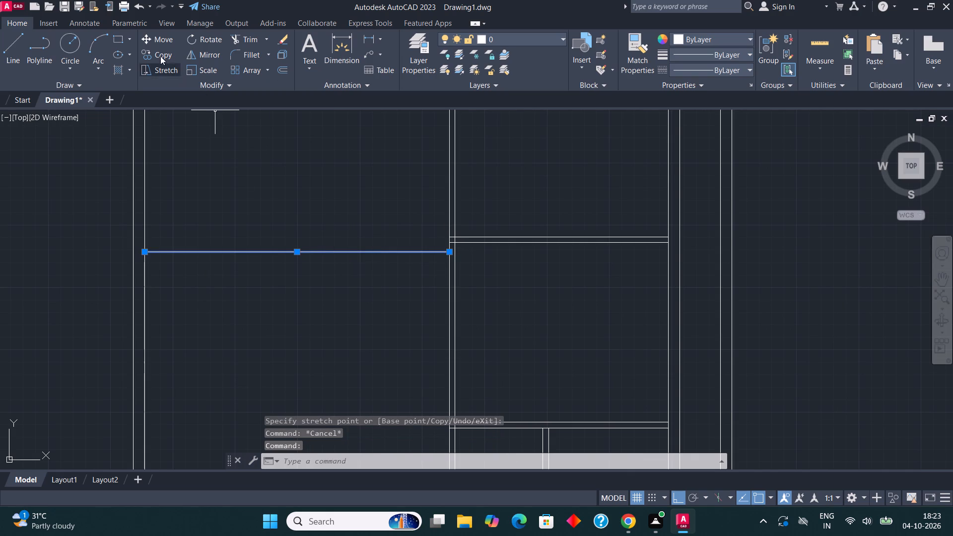
{"action": "left_click", "coordinate": [160, 55]}
{"action": "left_click", "coordinate": [286, 253]}
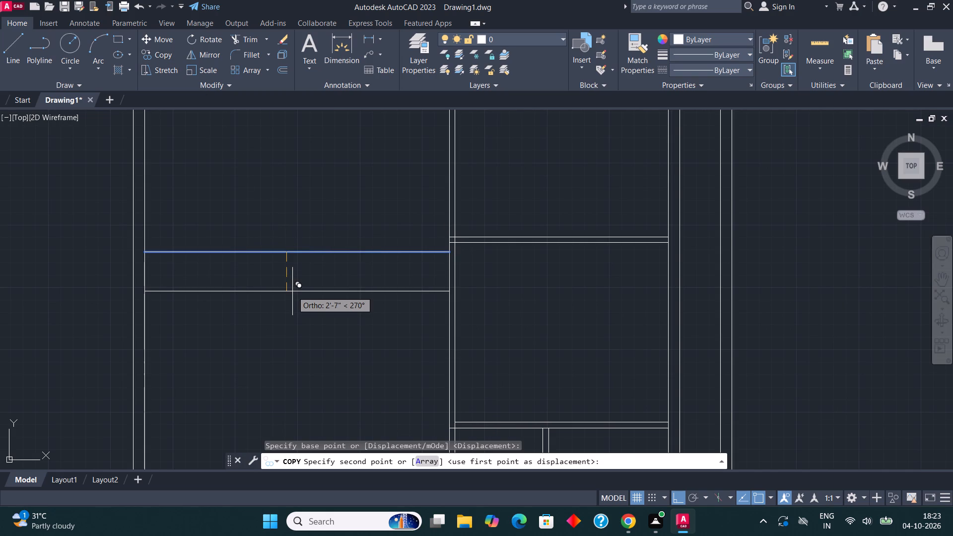
{"action": "type", "text": "4.5\""}
{"action": "key", "text": "Return"}
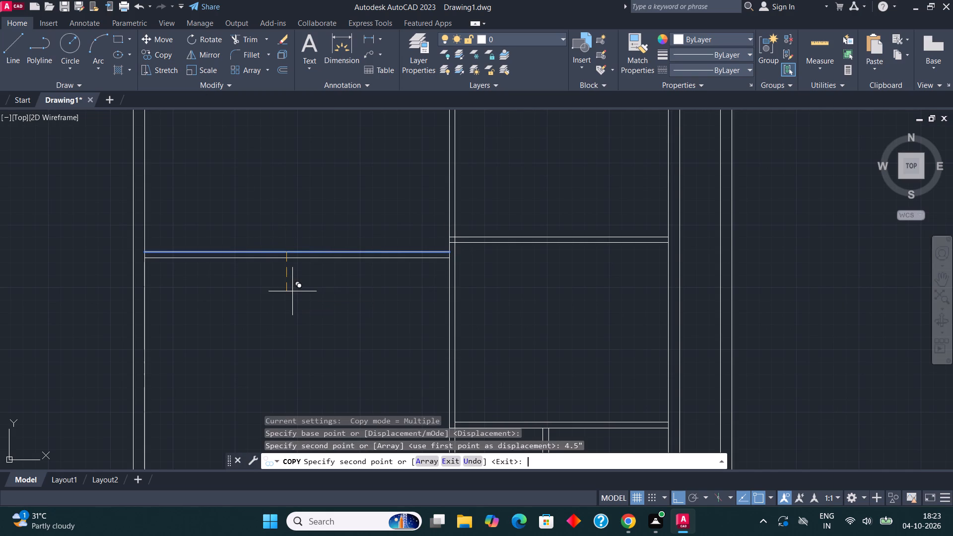
{"action": "left_click", "coordinate": [292, 291]}
{"action": "left_click", "coordinate": [292, 291]}
{"action": "key", "text": "Escape"}
Delete the surplus copied horizontal line below the new 4.5" wall.
{"action": "left_click", "coordinate": [295, 291]}
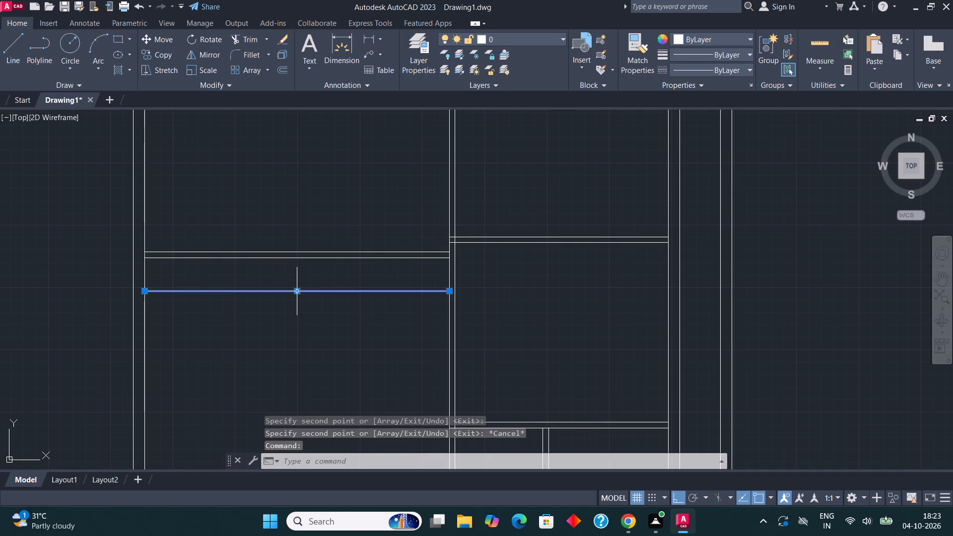
{"action": "key", "text": "Delete"}
Draw a line from the left end of the new wall's lower face 16' down, 14' across, and back up to that wall.
{"action": "scroll", "coordinate": [300, 321], "scroll_direction": "down", "scroll_amount": 2}
{"action": "middle_click_drag", "start_coordinate": [326, 291], "coordinate": [382, 204]}
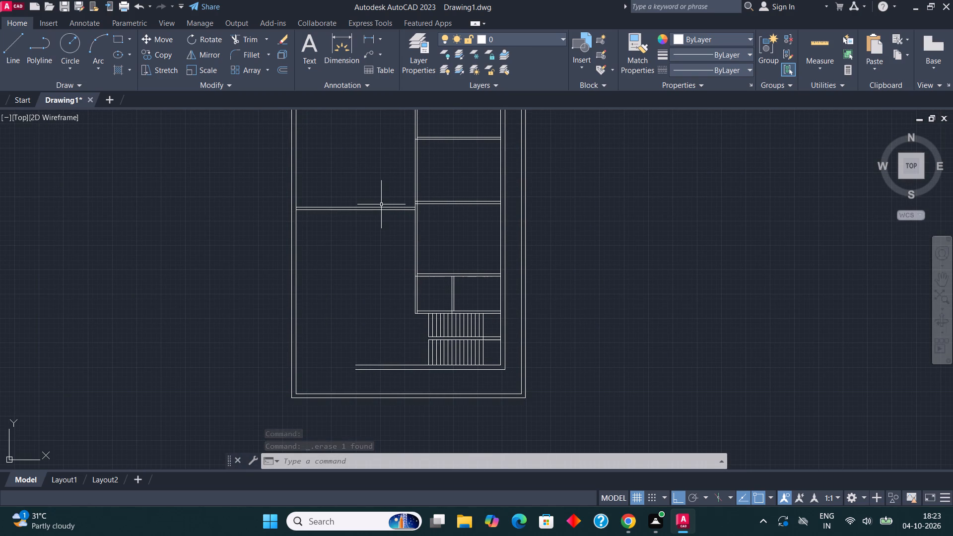
{"action": "left_click", "coordinate": [9, 53]}
{"action": "scroll", "coordinate": [295, 213], "scroll_direction": "up", "scroll_amount": 1}
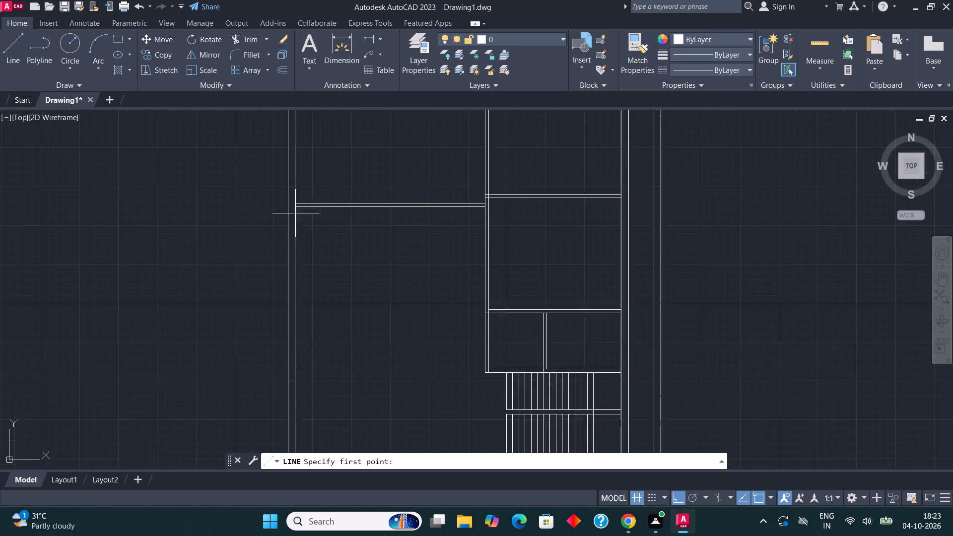
{"action": "scroll", "coordinate": [295, 213], "scroll_direction": "up", "scroll_amount": 2}
{"action": "left_click", "coordinate": [294, 197]}
{"action": "type", "text": "16'"}
{"action": "key", "text": "Return"}
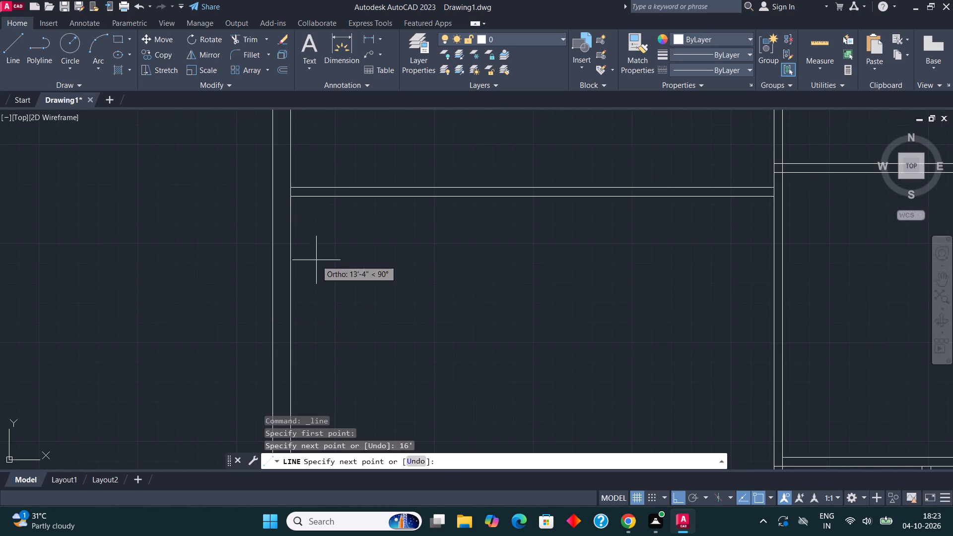
{"action": "scroll", "coordinate": [322, 265], "scroll_direction": "down", "scroll_amount": 4}
{"action": "scroll", "coordinate": [348, 321], "scroll_direction": "up", "scroll_amount": 1}
{"action": "type", "text": "14'"}
{"action": "key", "text": "Return"}
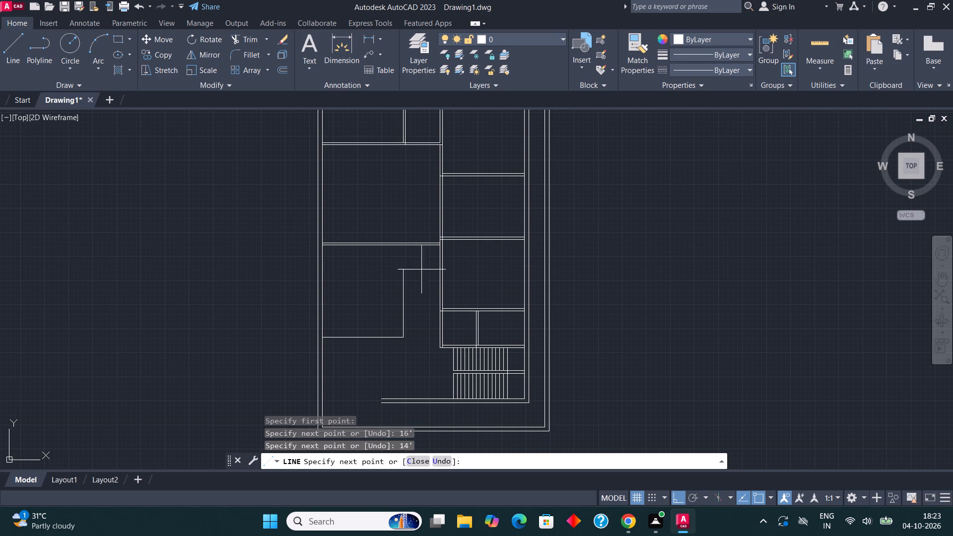
{"action": "left_click", "coordinate": [408, 248]}
{"action": "key", "text": "Escape"}
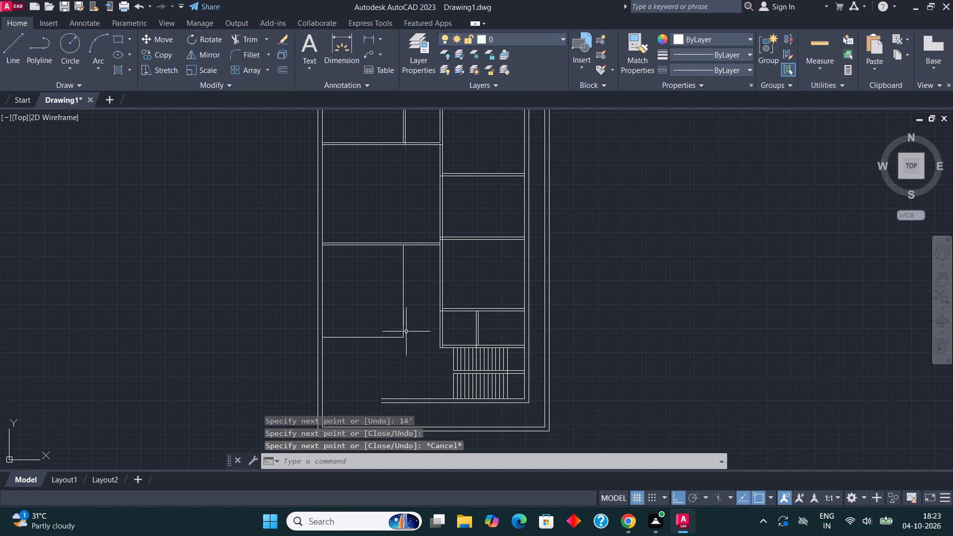
Offset the new room's vertical and bottom lines 4.5" outward to form the second wall faces.
{"action": "left_click_drag", "start_coordinate": [409, 347], "coordinate": [403, 335]}
{"action": "left_click", "coordinate": [389, 313]}
{"action": "left_click", "coordinate": [280, 71]}
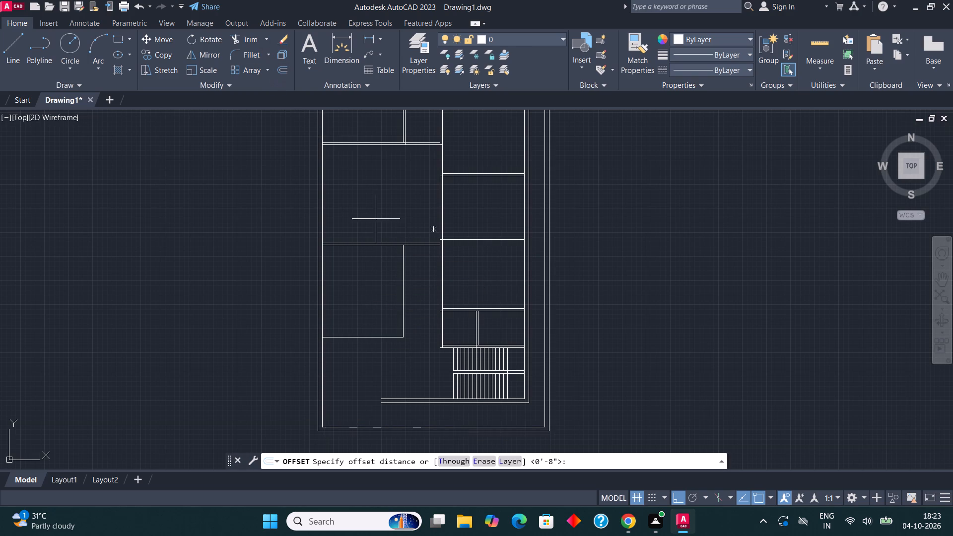
{"action": "left_click", "coordinate": [405, 298]}
{"action": "type", "text": "4.5\""}
{"action": "key", "text": "Return"}
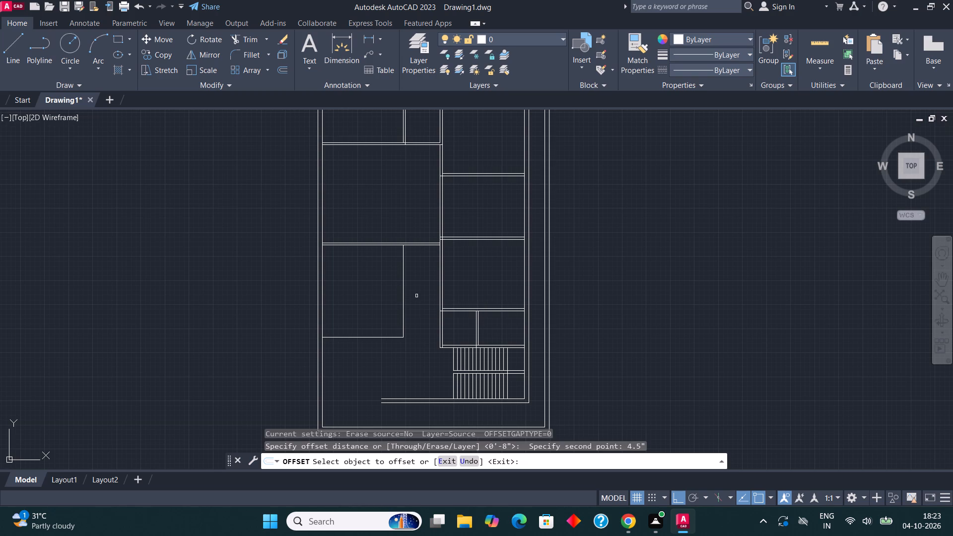
{"action": "left_click", "coordinate": [404, 296]}
{"action": "left_click", "coordinate": [417, 297]}
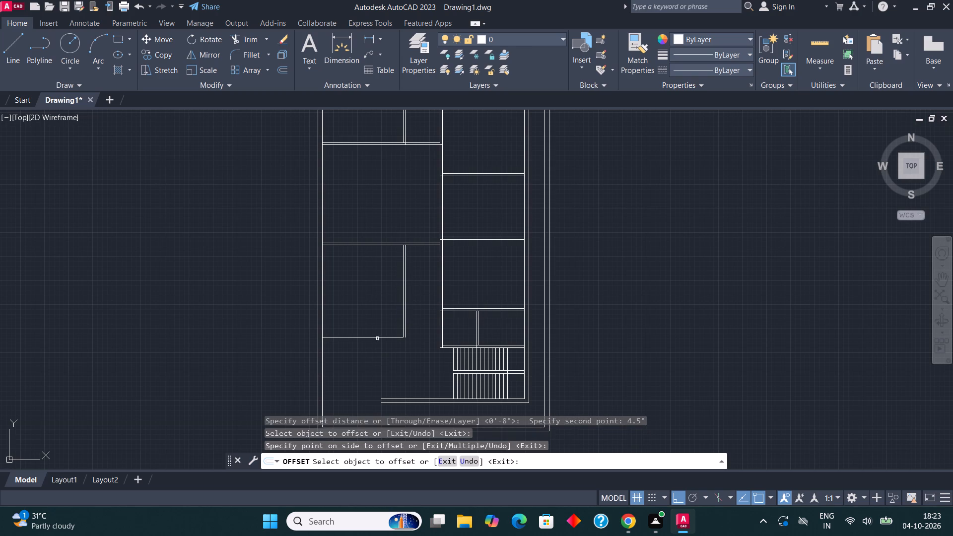
{"action": "left_click", "coordinate": [377, 338]}
{"action": "left_click", "coordinate": [377, 359]}
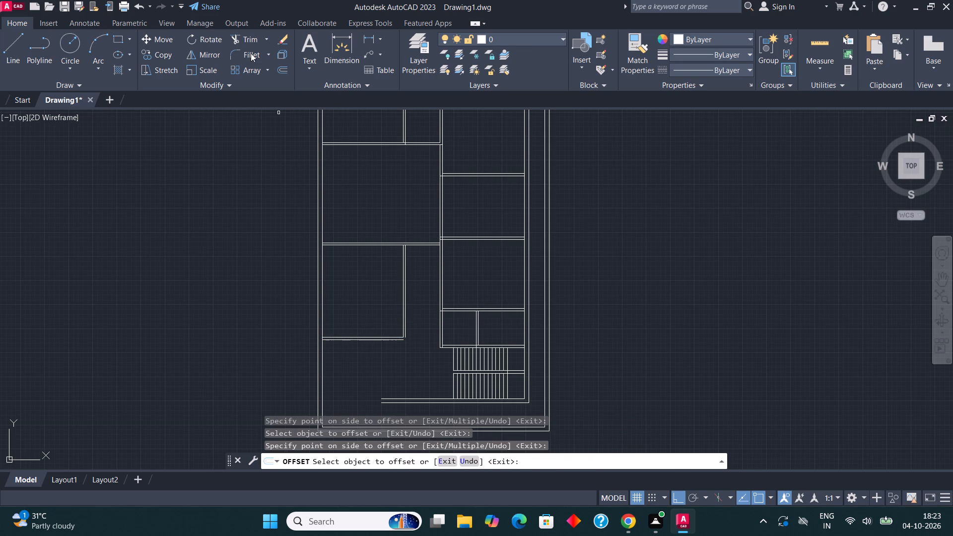
Fillet the two outer wall faces together at the new room's lower-right corner.
{"action": "left_click", "coordinate": [252, 52]}
{"action": "scroll", "coordinate": [399, 338], "scroll_direction": "up", "scroll_amount": 2}
{"action": "left_click", "coordinate": [401, 344]}
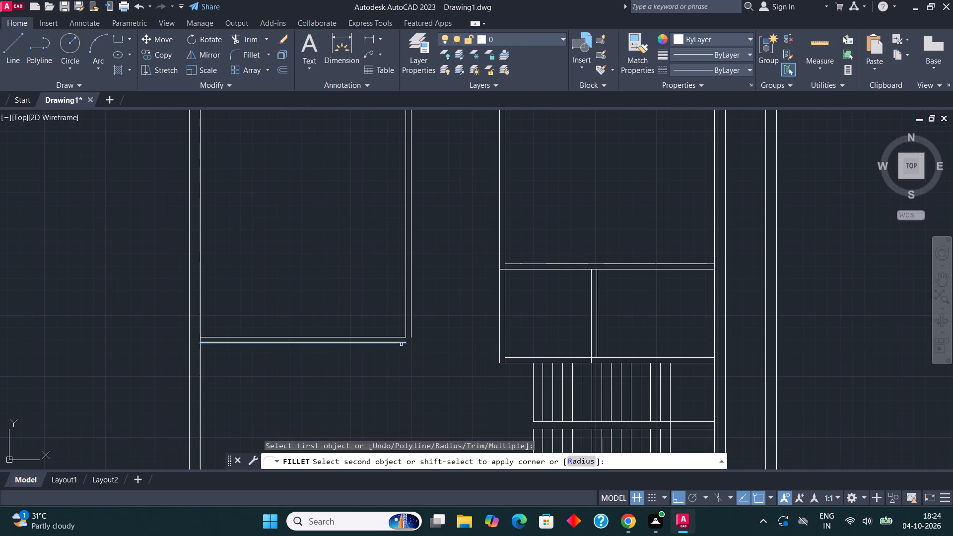
{"action": "left_click", "coordinate": [414, 329]}
{"action": "left_click", "coordinate": [413, 321]}
{"action": "left_click", "coordinate": [412, 310]}
Draw two vertical lines extending both faces of the room's right wall down to the inner face of the staircase's bottom wall.
{"action": "scroll", "coordinate": [416, 308], "scroll_direction": "down", "scroll_amount": 2}
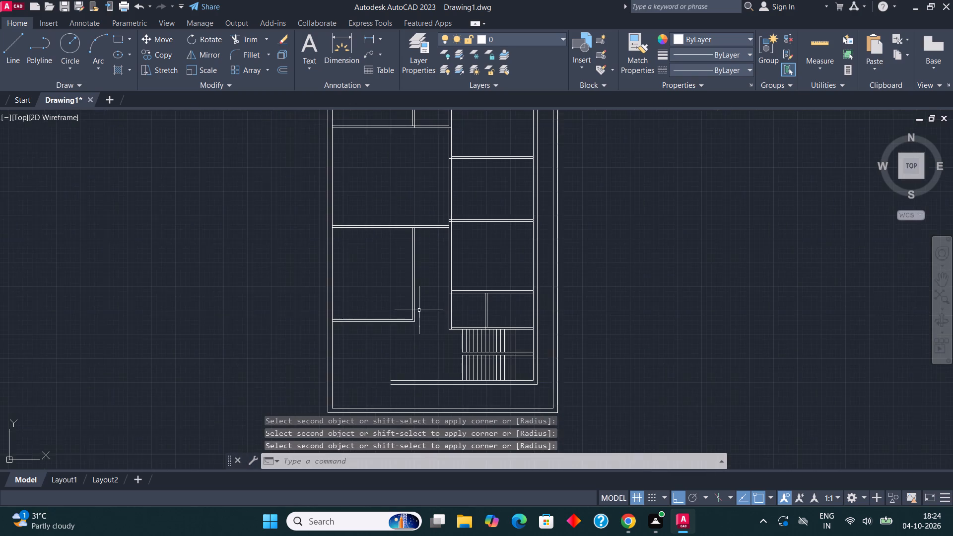
{"action": "middle_click_drag", "start_coordinate": [426, 308], "coordinate": [450, 269]}
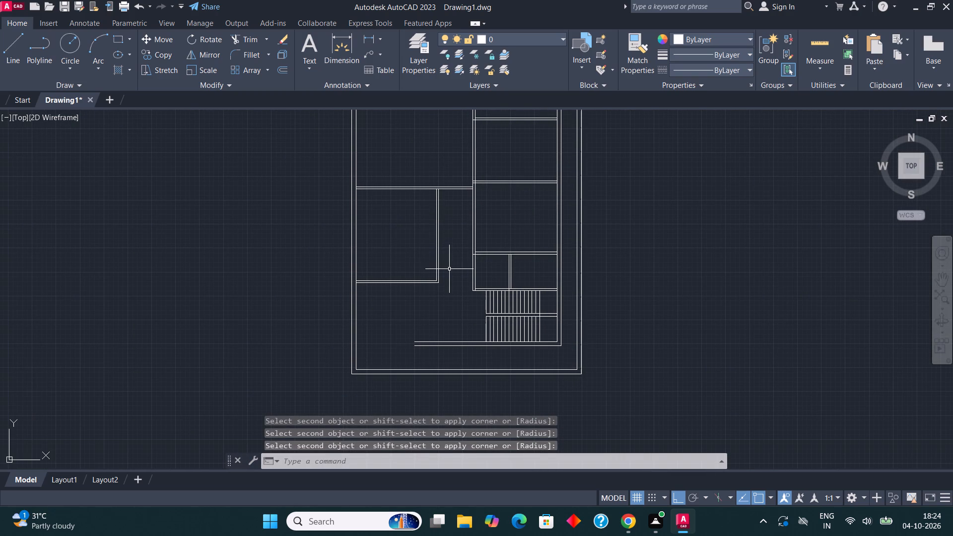
{"action": "middle_click_drag", "start_coordinate": [444, 336], "coordinate": [403, 318]}
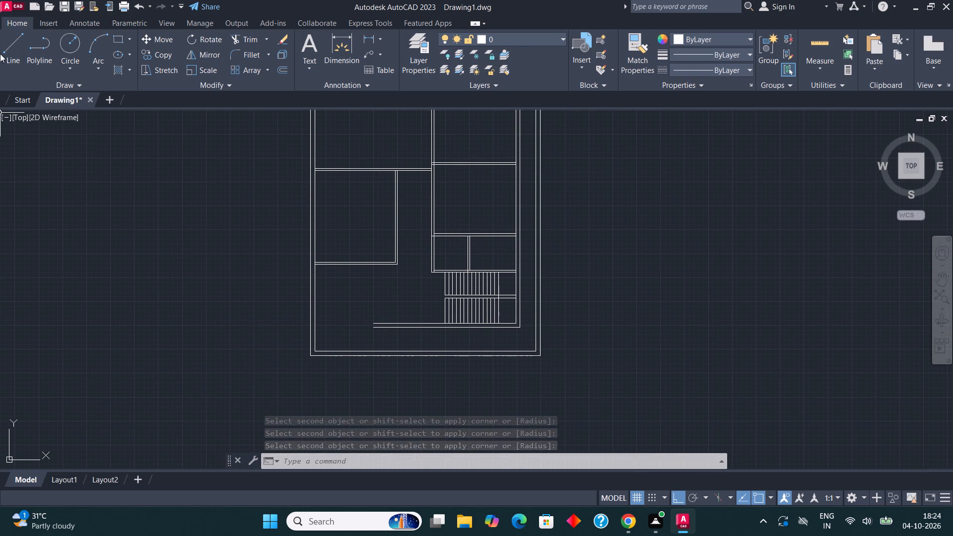
{"action": "left_click", "coordinate": [8, 49]}
{"action": "scroll", "coordinate": [412, 295], "scroll_direction": "up", "scroll_amount": 1}
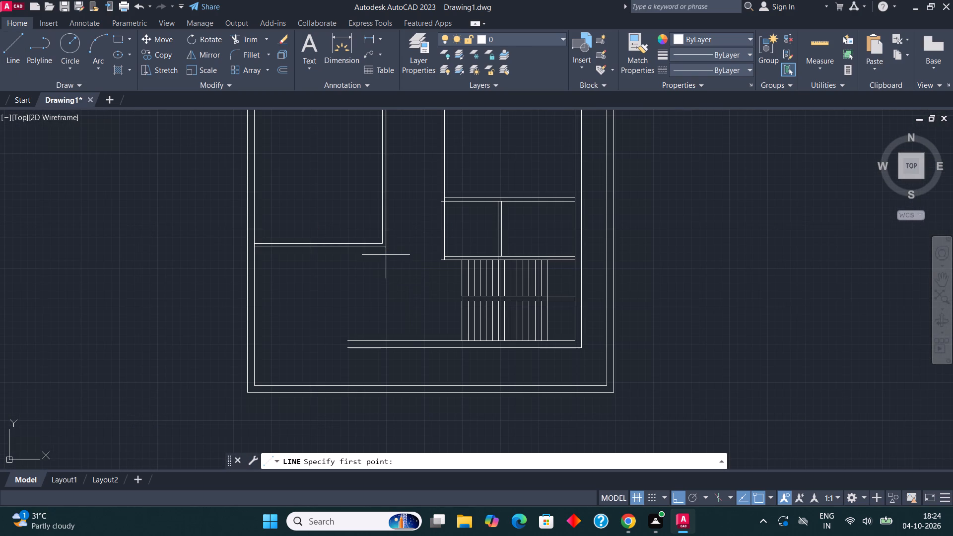
{"action": "left_click", "coordinate": [384, 247]}
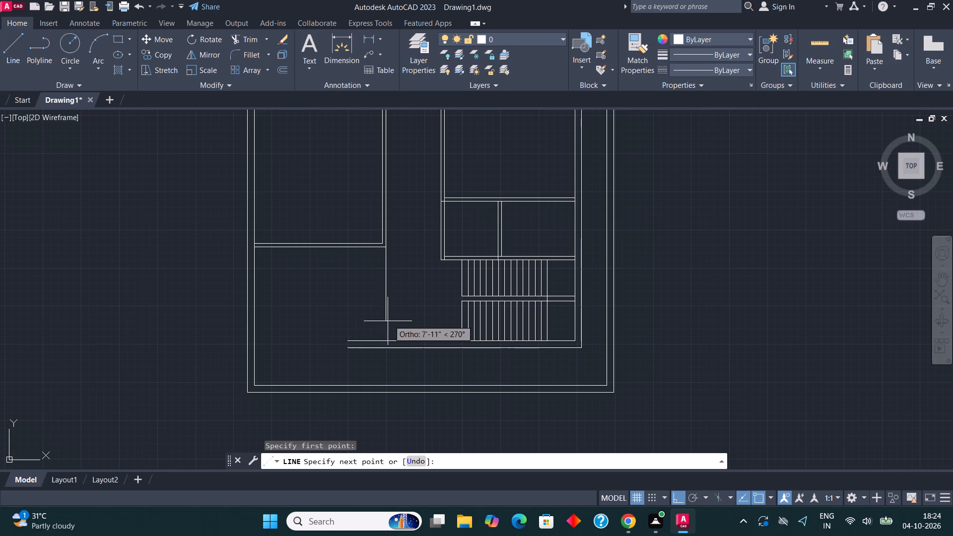
{"action": "left_click", "coordinate": [386, 337]}
{"action": "key", "text": "Escape"}
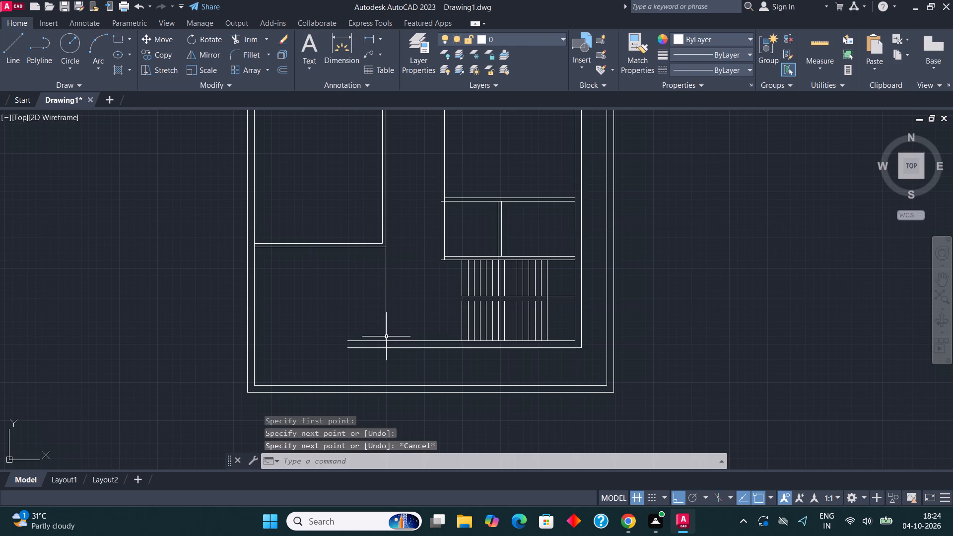
{"action": "middle_click_drag", "start_coordinate": [424, 293], "coordinate": [411, 314]}
{"action": "left_click", "coordinate": [7, 42]}
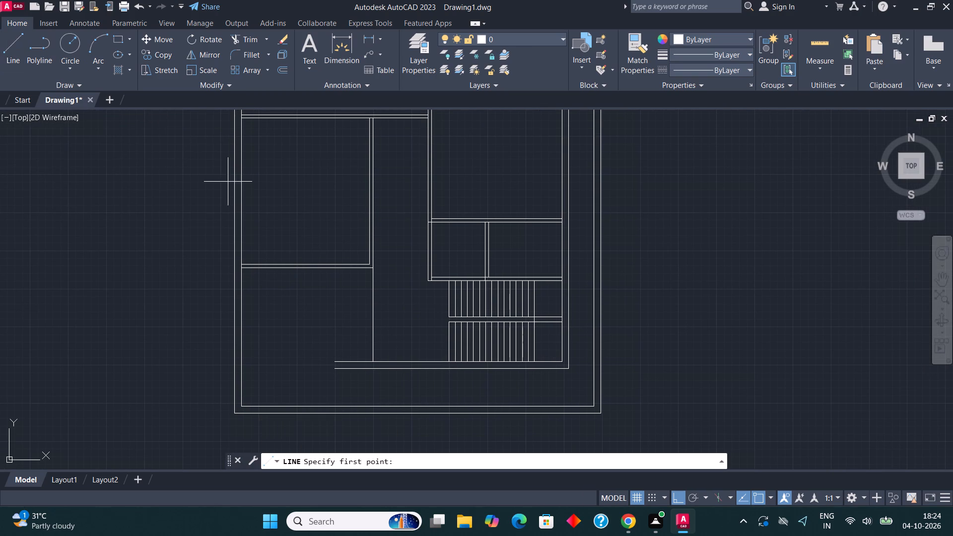
{"action": "left_click", "coordinate": [367, 264]}
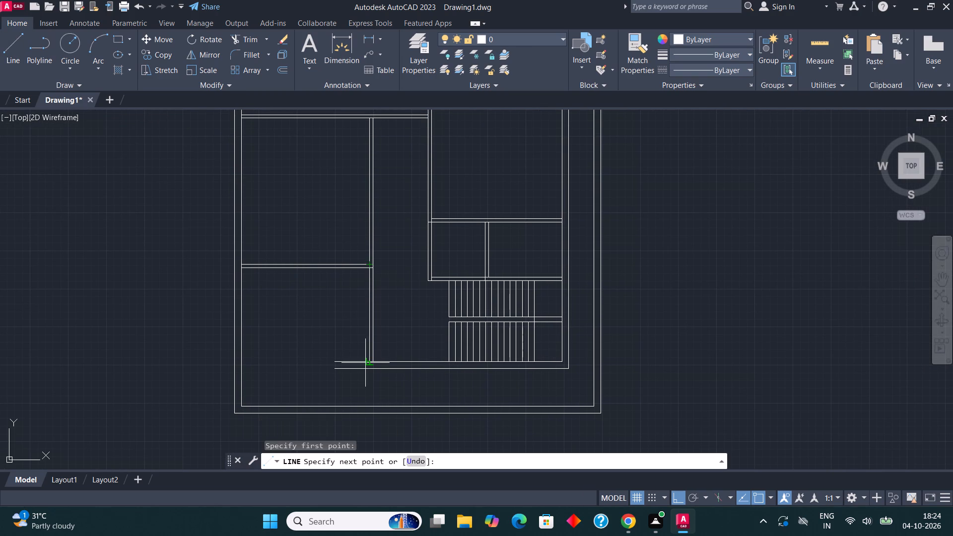
{"action": "left_click", "coordinate": [365, 363]}
{"action": "key", "text": "Escape"}
Trim the bottom wall's inner line where it overhangs left of the extended vertical wall.
{"action": "left_click", "coordinate": [248, 42]}
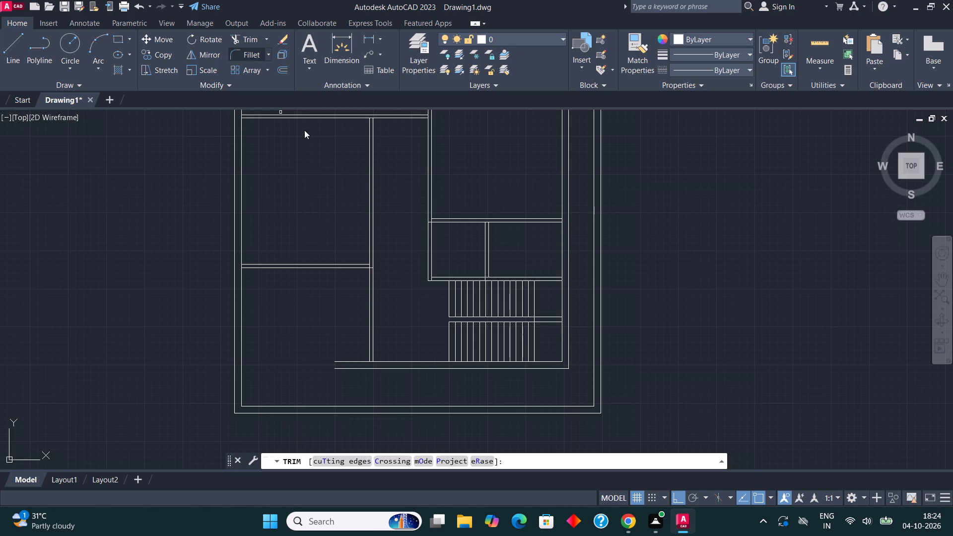
{"action": "left_click", "coordinate": [356, 363]}
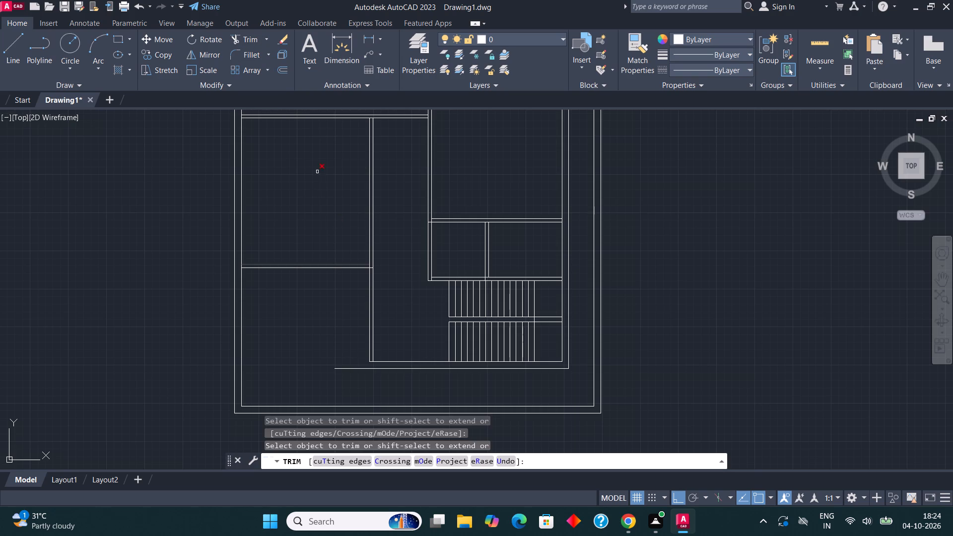
{"action": "key", "text": "Escape"}
Fillet the extended wall's outer vertical face with the staircase bottom wall's outer line to close the corner.
{"action": "left_click", "coordinate": [254, 49]}
{"action": "scroll", "coordinate": [378, 371], "scroll_direction": "up", "scroll_amount": 2}
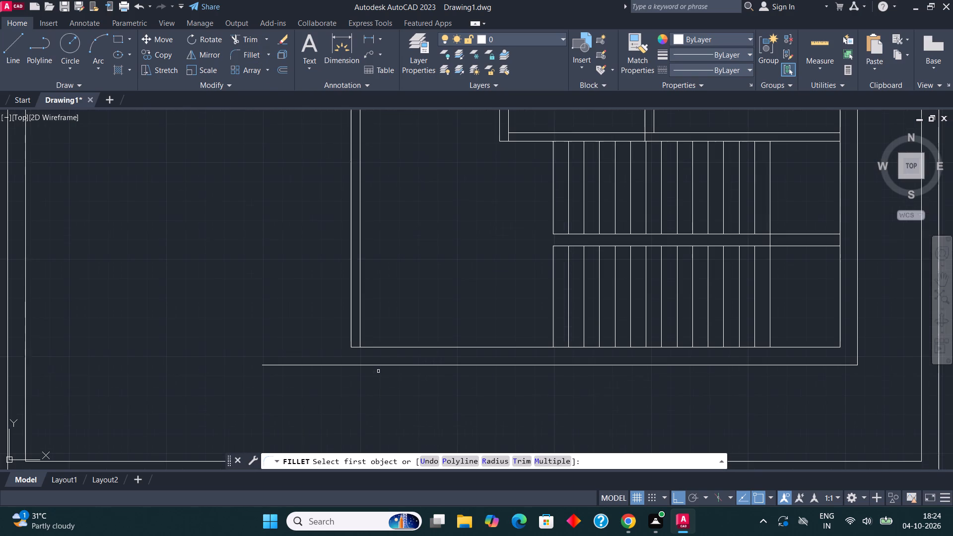
{"action": "left_click", "coordinate": [350, 310]}
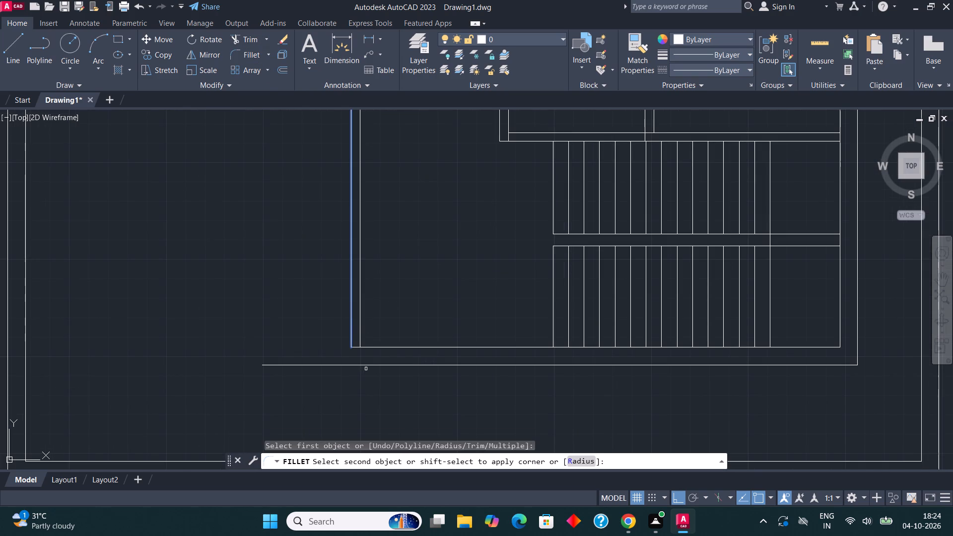
{"action": "left_click", "coordinate": [366, 369]}
{"action": "left_click", "coordinate": [368, 364]}
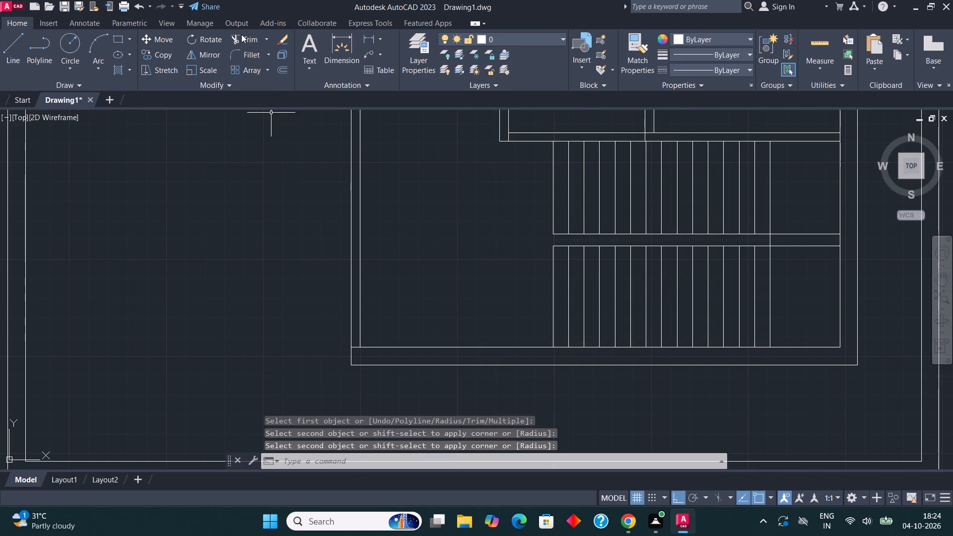
Trim the inner line's stub between the two wall faces at the passage's lower-left corner.
{"action": "left_click", "coordinate": [241, 33]}
{"action": "left_click", "coordinate": [354, 345]}
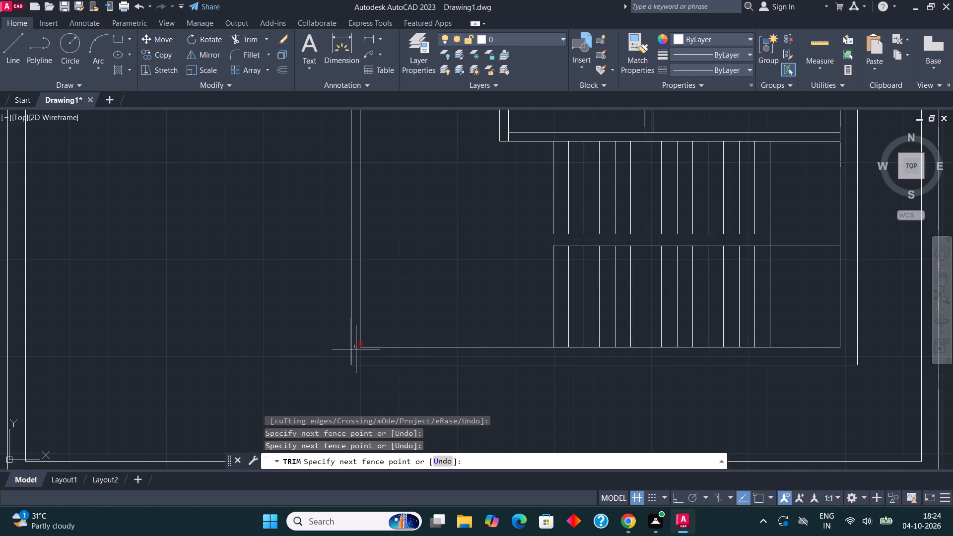
{"action": "left_click", "coordinate": [356, 352]}
Trim the overlapping segments at both ends of the 16' room's bottom wall, where it meets the vertical walls.
{"action": "scroll", "coordinate": [423, 340], "scroll_direction": "down", "scroll_amount": 2}
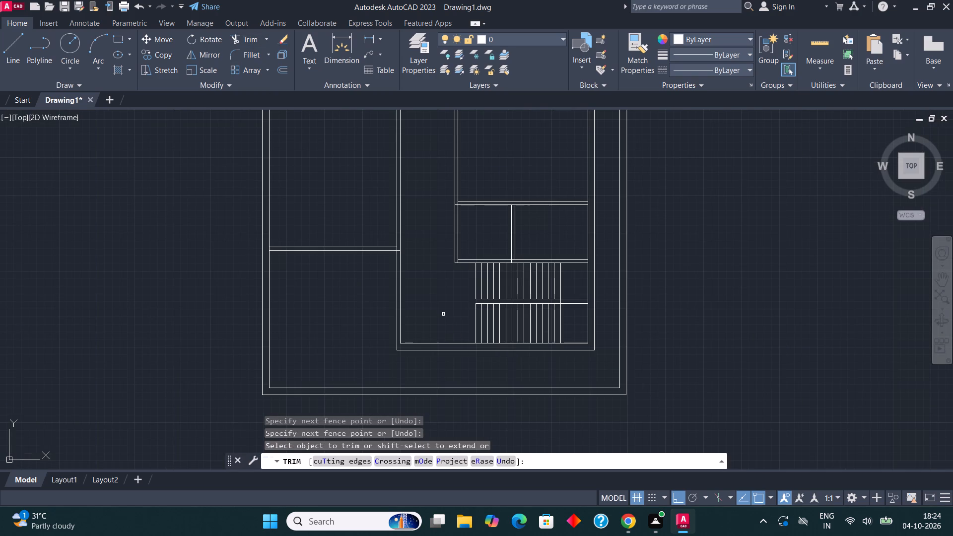
{"action": "scroll", "coordinate": [395, 238], "scroll_direction": "up", "scroll_amount": 3}
{"action": "left_click", "coordinate": [390, 278]}
{"action": "left_click", "coordinate": [400, 277]}
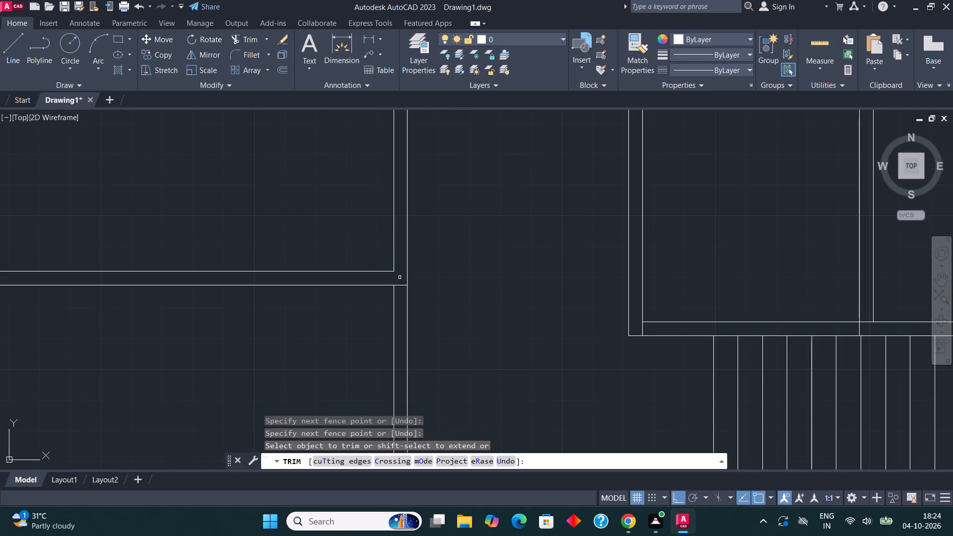
{"action": "left_click", "coordinate": [402, 271]}
{"action": "left_click", "coordinate": [400, 307]}
{"action": "scroll", "coordinate": [429, 278], "scroll_direction": "down", "scroll_amount": 2}
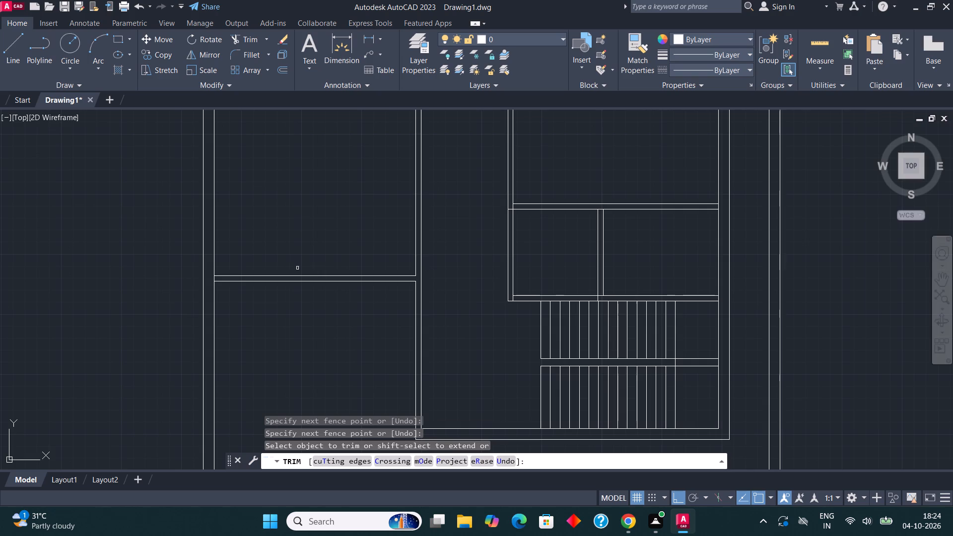
{"action": "scroll", "coordinate": [216, 276], "scroll_direction": "up", "scroll_amount": 2}
{"action": "left_click", "coordinate": [199, 283]}
{"action": "left_click", "coordinate": [232, 284]}
{"action": "scroll", "coordinate": [545, 208], "scroll_direction": "down", "scroll_amount": 2}
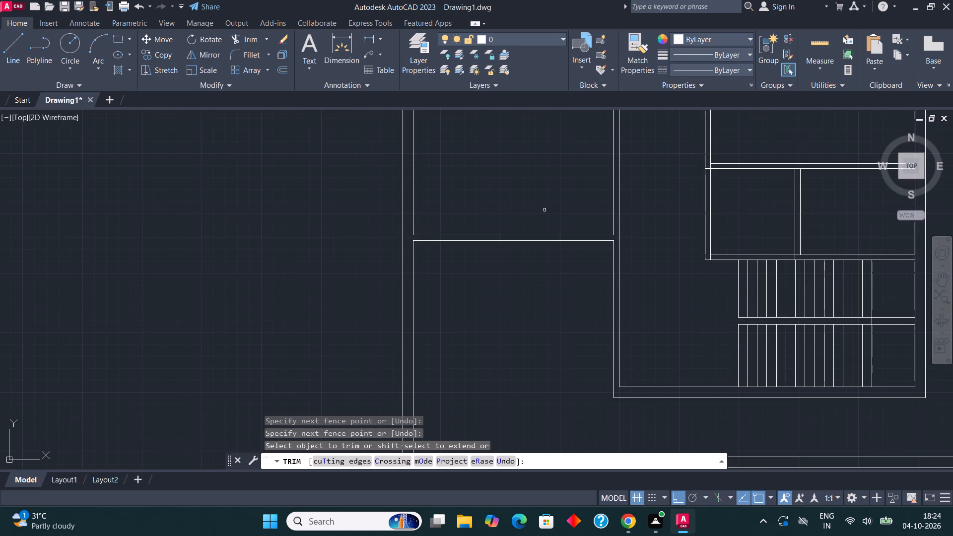
Trim the overlapping line segments at the wall corners and partition junctions of the two small rooms above the staircase.
{"action": "scroll", "coordinate": [537, 219], "scroll_direction": "down", "scroll_amount": 2}
{"action": "middle_click_drag", "start_coordinate": [590, 269], "coordinate": [484, 402]}
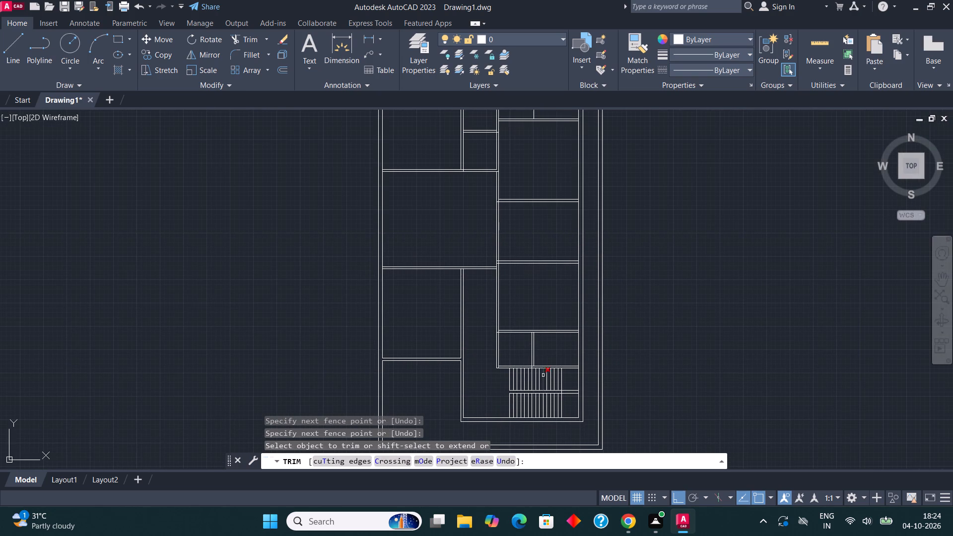
{"action": "scroll", "coordinate": [541, 370], "scroll_direction": "up", "scroll_amount": 3}
{"action": "left_click", "coordinate": [491, 363]}
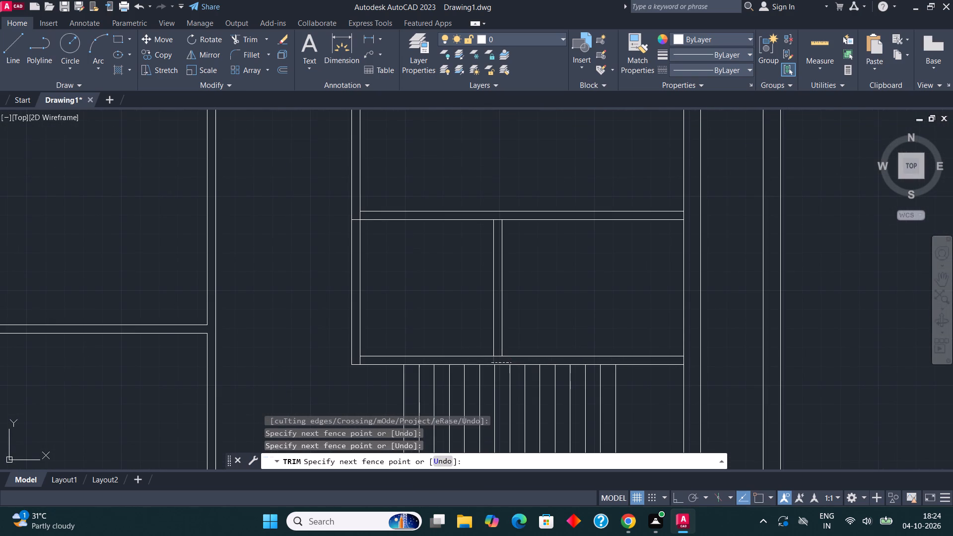
{"action": "left_click", "coordinate": [511, 363]}
{"action": "left_click", "coordinate": [360, 361]}
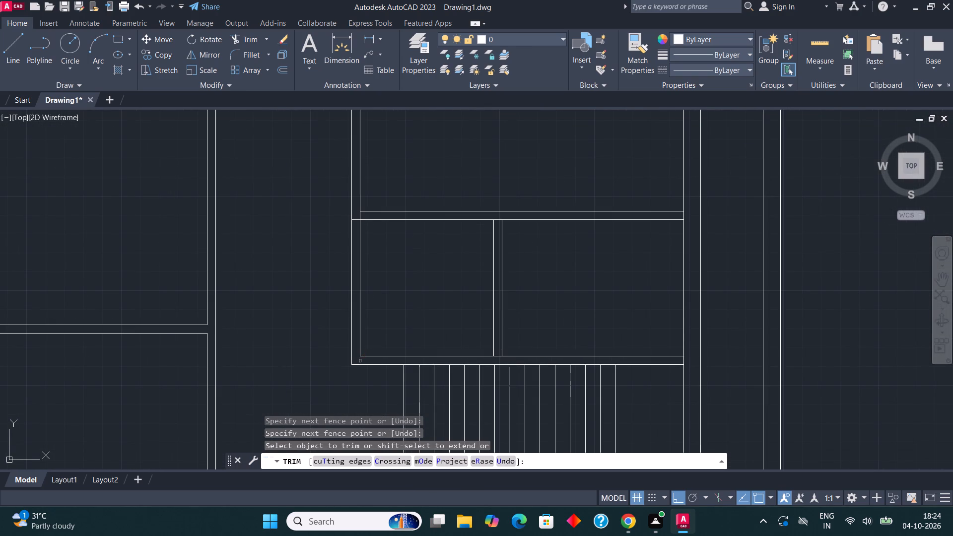
{"action": "left_click", "coordinate": [357, 221]}
{"action": "left_click", "coordinate": [361, 217]}
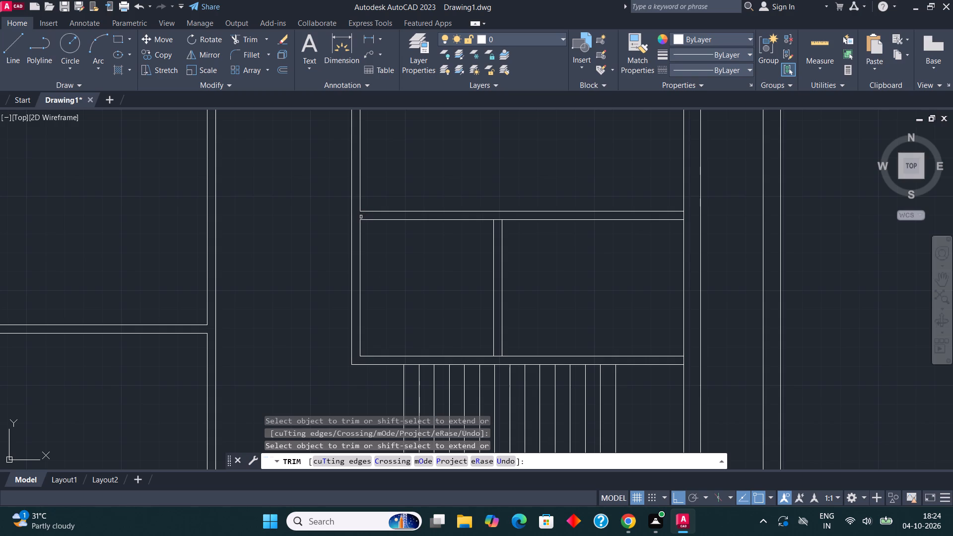
{"action": "left_click", "coordinate": [497, 221]}
{"action": "left_click", "coordinate": [496, 357]}
Trim the overlapping segments where the two horizontal walls between the right-hand rooms meet the central vertical wall.
{"action": "scroll", "coordinate": [519, 372], "scroll_direction": "down", "scroll_amount": 2}
{"action": "middle_click_drag", "start_coordinate": [490, 232], "coordinate": [484, 299]}
{"action": "scroll", "coordinate": [454, 259], "scroll_direction": "up", "scroll_amount": 3}
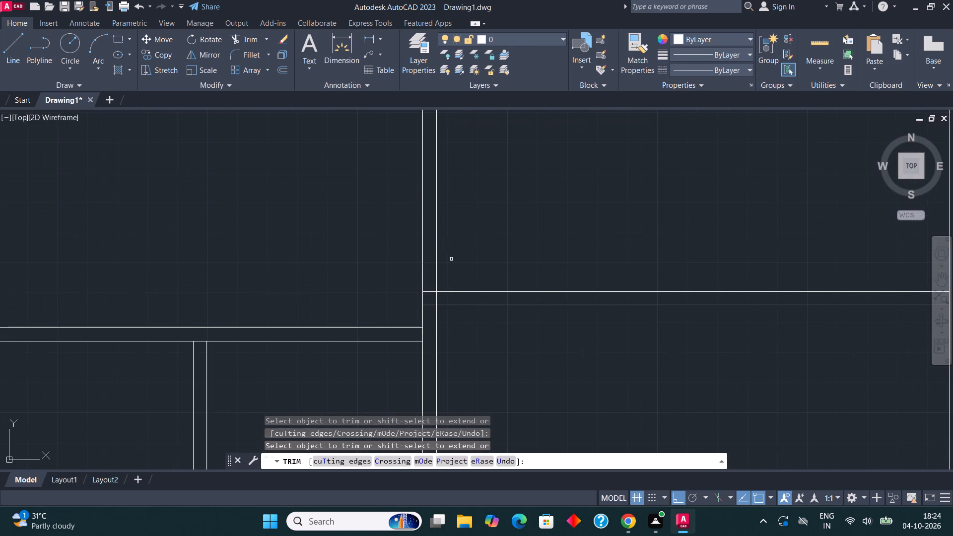
{"action": "left_click", "coordinate": [432, 313]}
{"action": "left_click", "coordinate": [427, 277]}
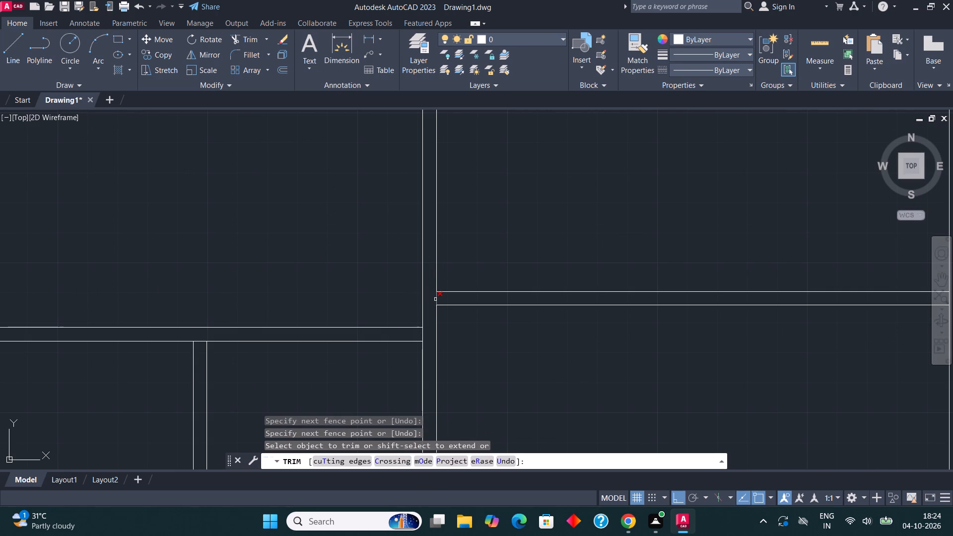
{"action": "left_click", "coordinate": [438, 299]}
{"action": "left_click", "coordinate": [434, 299]}
{"action": "scroll", "coordinate": [440, 363], "scroll_direction": "down", "scroll_amount": 2}
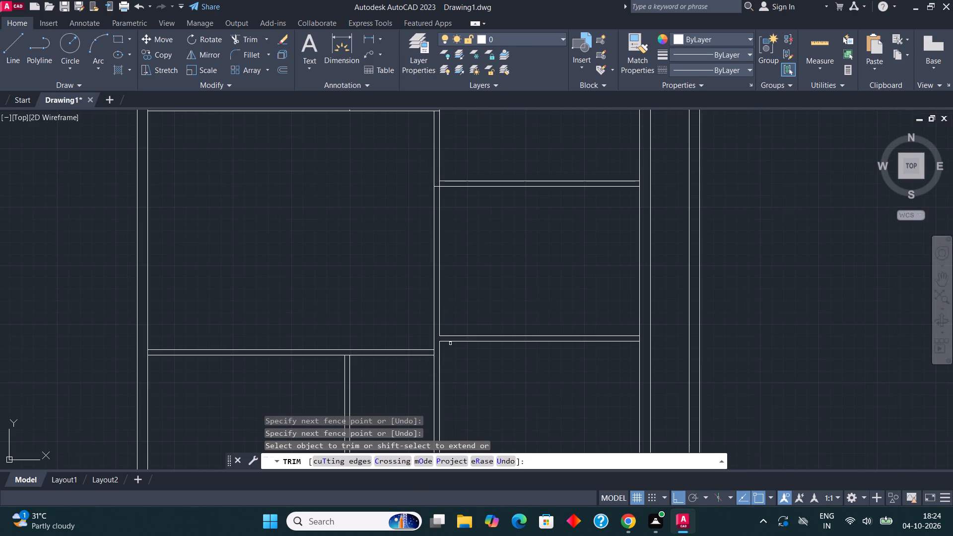
{"action": "middle_click_drag", "start_coordinate": [439, 197], "coordinate": [439, 253]}
{"action": "scroll", "coordinate": [442, 234], "scroll_direction": "up", "scroll_amount": 2}
{"action": "left_click", "coordinate": [425, 247]}
{"action": "left_click", "coordinate": [420, 278]}
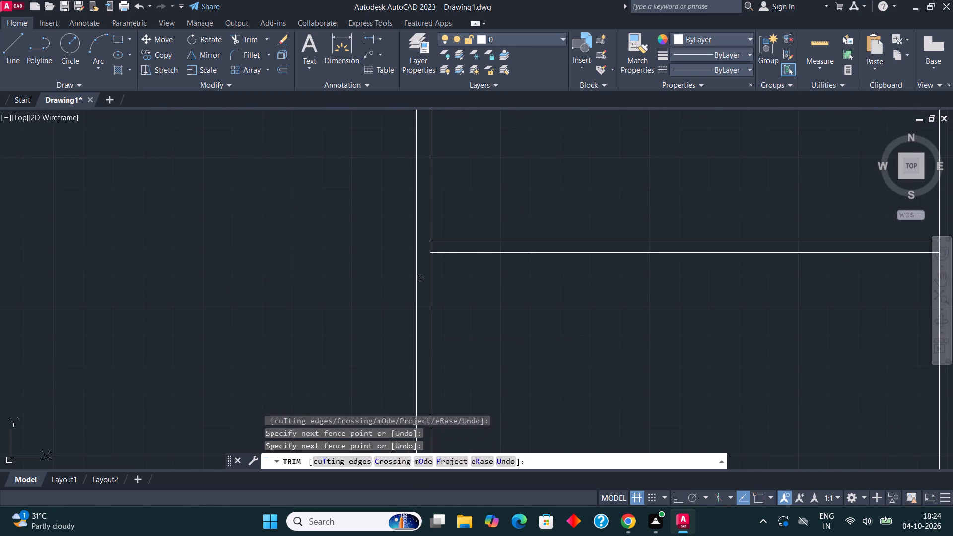
Trim the overlaps on the large left room's top wall, at the vertical partition above it and at the central wall.
{"action": "scroll", "coordinate": [443, 340], "scroll_direction": "down", "scroll_amount": 2}
{"action": "scroll", "coordinate": [328, 211], "scroll_direction": "up", "scroll_amount": 2}
{"action": "left_click", "coordinate": [365, 259]}
{"action": "left_click", "coordinate": [444, 259]}
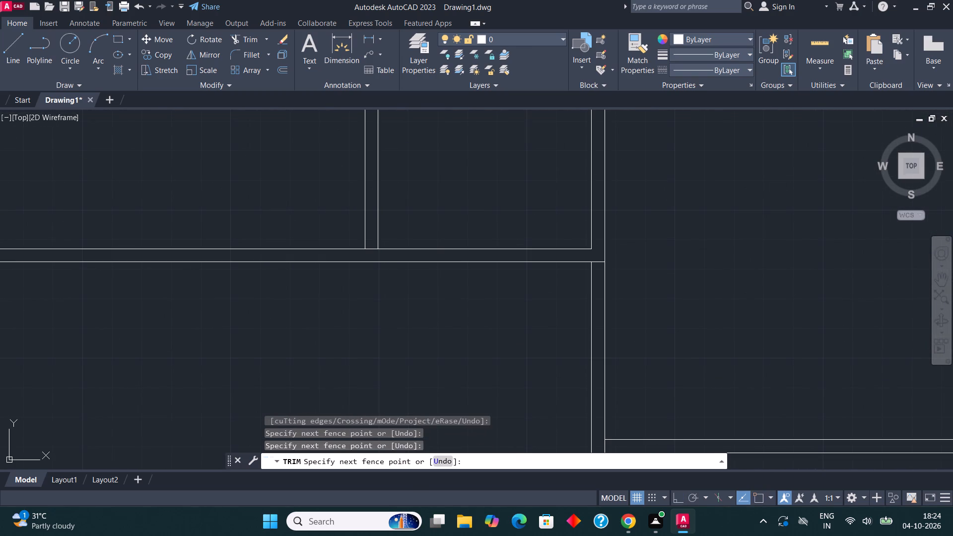
{"action": "scroll", "coordinate": [628, 255], "scroll_direction": "up", "scroll_amount": 1}
{"action": "left_click", "coordinate": [581, 279]}
{"action": "left_click", "coordinate": [581, 251]}
{"action": "scroll", "coordinate": [502, 252], "scroll_direction": "down", "scroll_amount": 2}
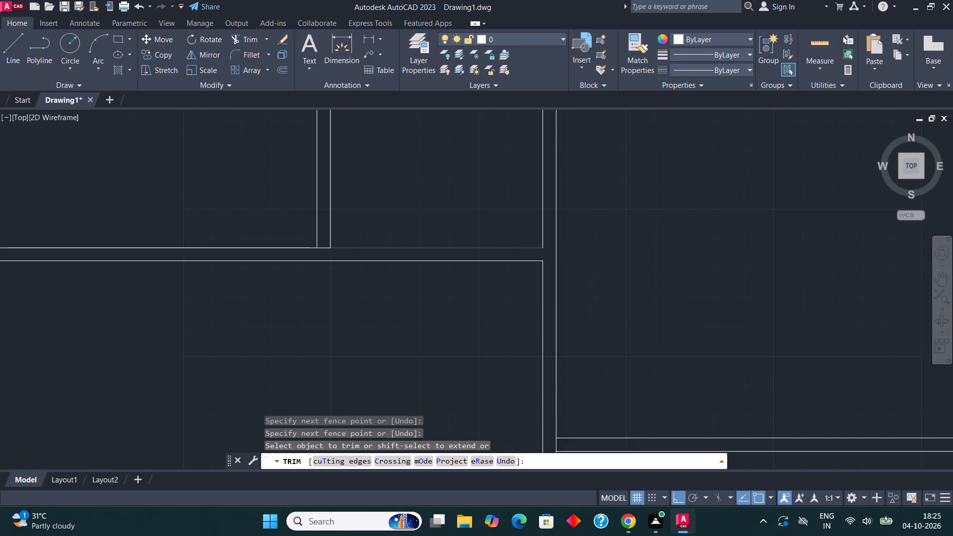
Trim the stub where the partition between the two small upper rooms crosses into the central vertical wall.
{"action": "scroll", "coordinate": [501, 255], "scroll_direction": "down", "scroll_amount": 2}
{"action": "middle_click_drag", "start_coordinate": [531, 240], "coordinate": [497, 264]}
{"action": "scroll", "coordinate": [498, 203], "scroll_direction": "up", "scroll_amount": 3}
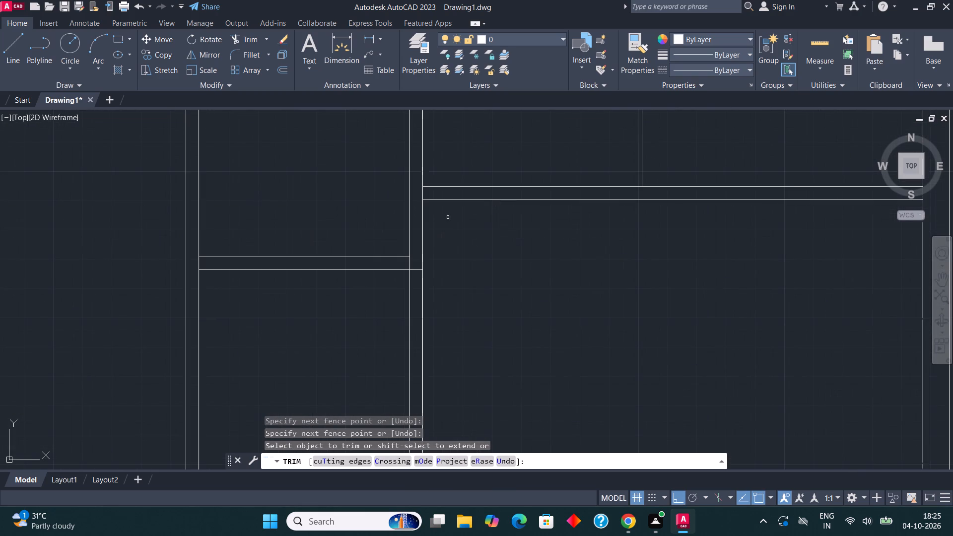
{"action": "left_click", "coordinate": [418, 259]}
{"action": "left_click", "coordinate": [418, 285]}
{"action": "scroll", "coordinate": [423, 313], "scroll_direction": "down", "scroll_amount": 2}
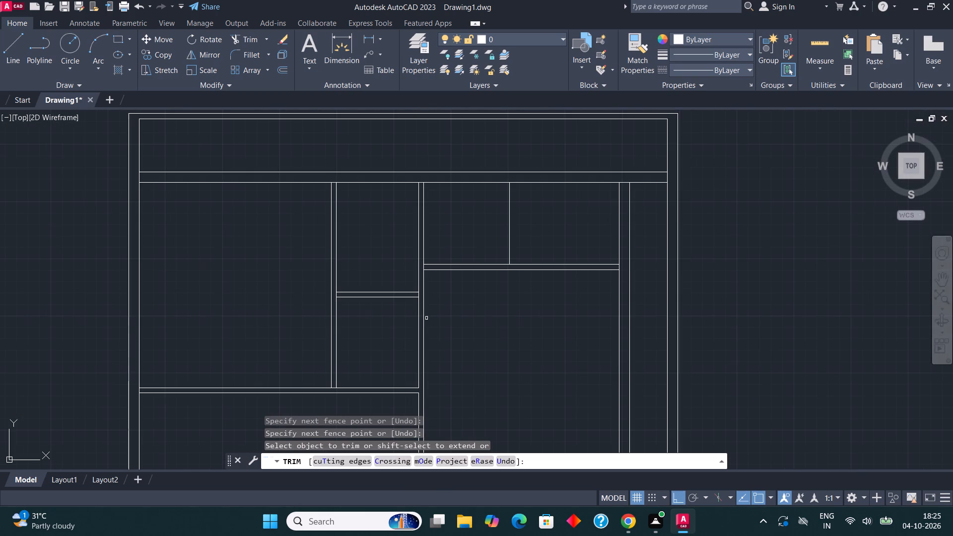
{"action": "scroll", "coordinate": [452, 236], "scroll_direction": "down", "scroll_amount": 2}
{"action": "middle_click_drag", "start_coordinate": [493, 265], "coordinate": [500, 222]}
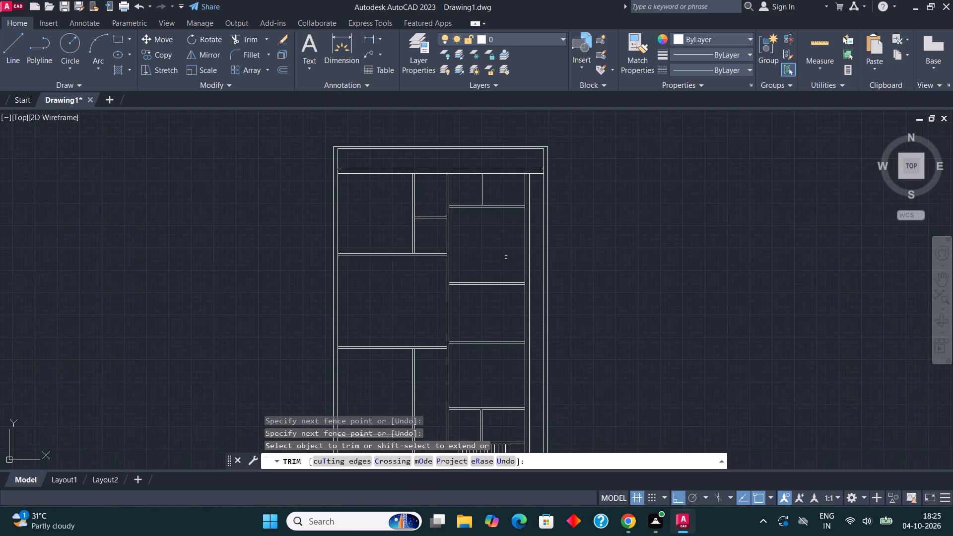
{"action": "scroll", "coordinate": [509, 277], "scroll_direction": "up", "scroll_amount": 1}
{"action": "scroll", "coordinate": [507, 277], "scroll_direction": "down", "scroll_amount": 1}
{"action": "key", "text": "Escape"}
Insert the Door - Imperial block from the architectural tool palette in the empty space beside the floor plan.
{"action": "middle_click_drag", "start_coordinate": [514, 279], "coordinate": [514, 240]}
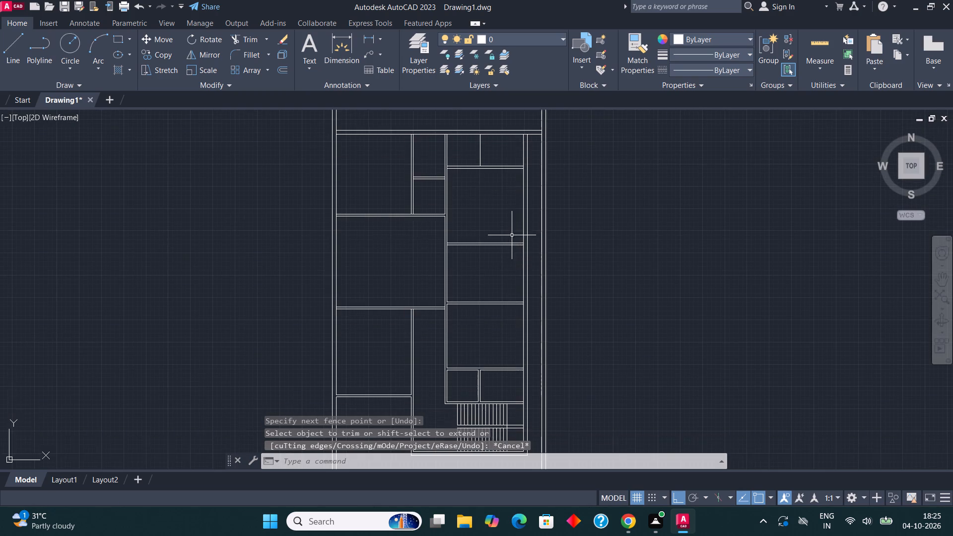
{"action": "scroll", "coordinate": [511, 241], "scroll_direction": "down", "scroll_amount": 2}
{"action": "middle_click_drag", "start_coordinate": [553, 259], "coordinate": [509, 256]}
{"action": "middle_click_drag", "start_coordinate": [507, 240], "coordinate": [504, 264]}
{"action": "scroll", "coordinate": [504, 264], "scroll_direction": "up", "scroll_amount": 1}
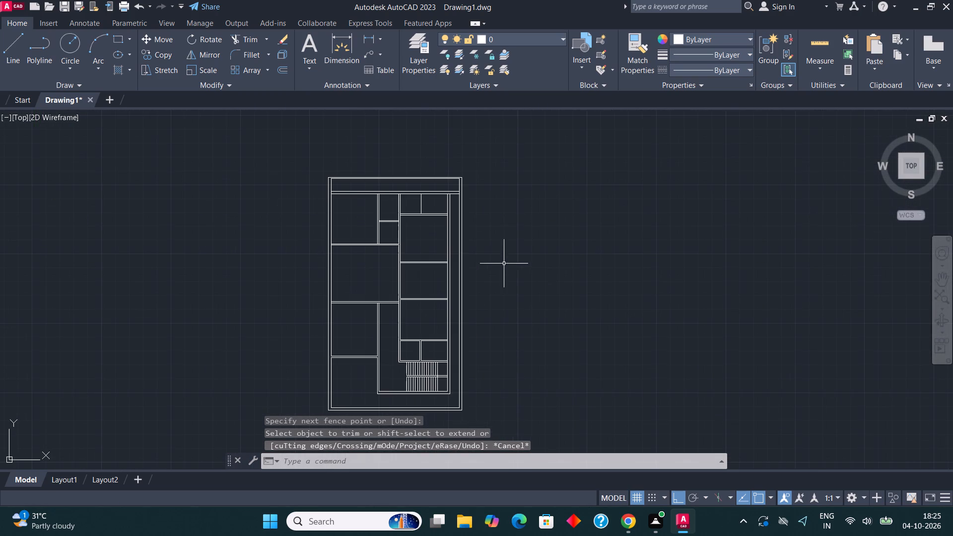
{"action": "type", "text": "TOOL"}
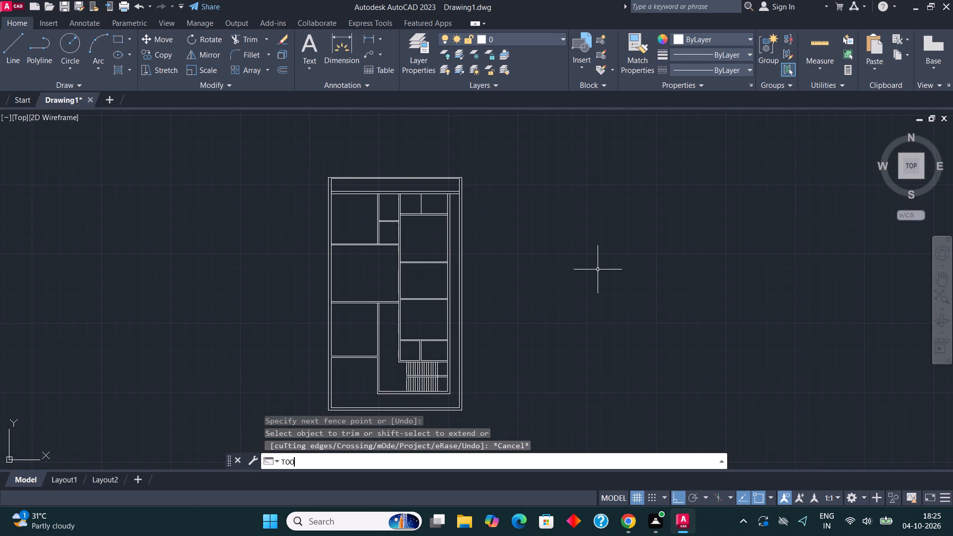
{"action": "left_click", "coordinate": [312, 339]}
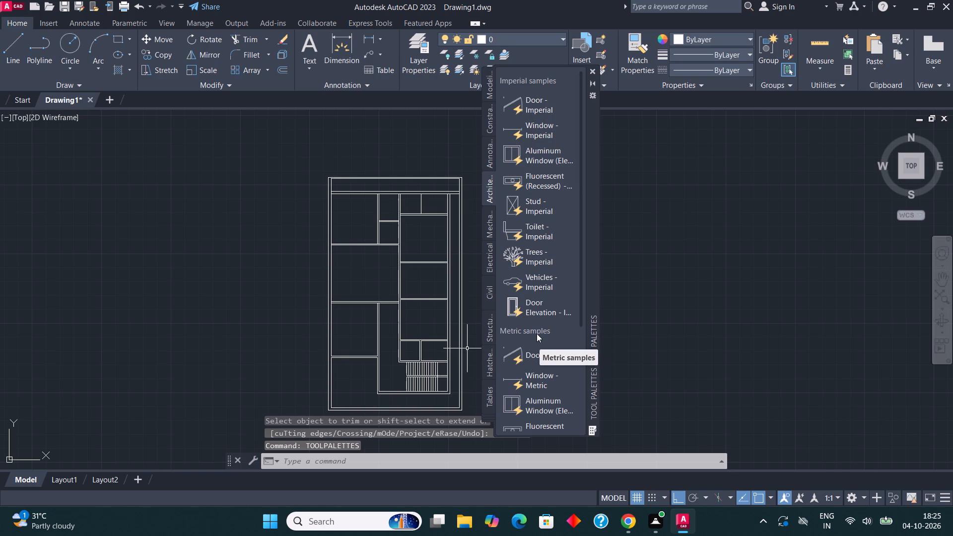
{"action": "left_click", "coordinate": [535, 107]}
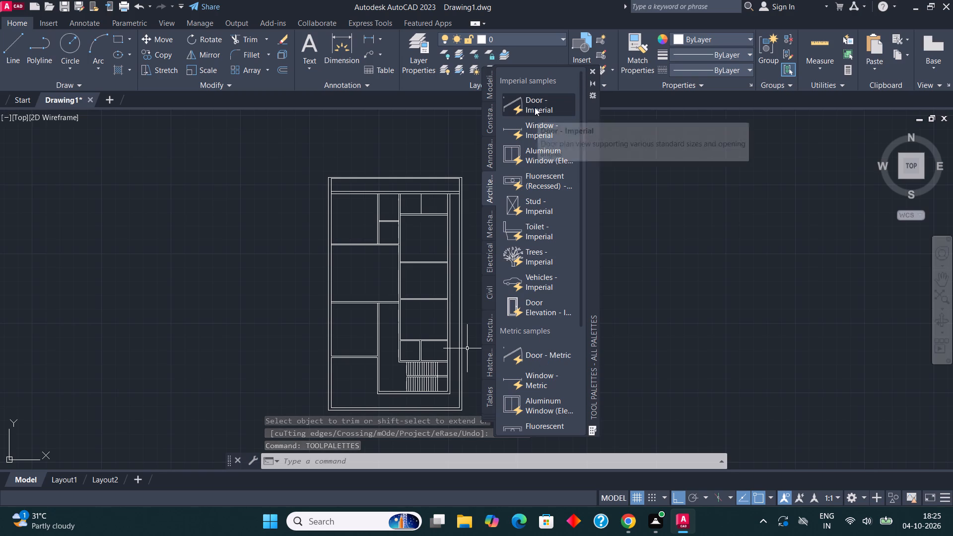
{"action": "left_click", "coordinate": [667, 233]}
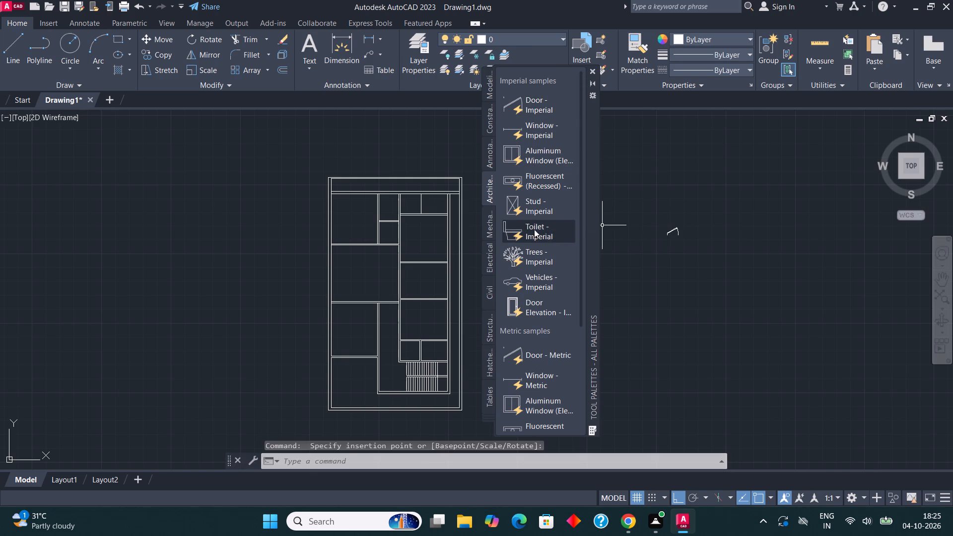
Place the imperial Toilet, Trees and Vehicles blocks beside the door block, and close the tool palettes.
{"action": "left_click", "coordinate": [528, 227]}
{"action": "left_click", "coordinate": [714, 220]}
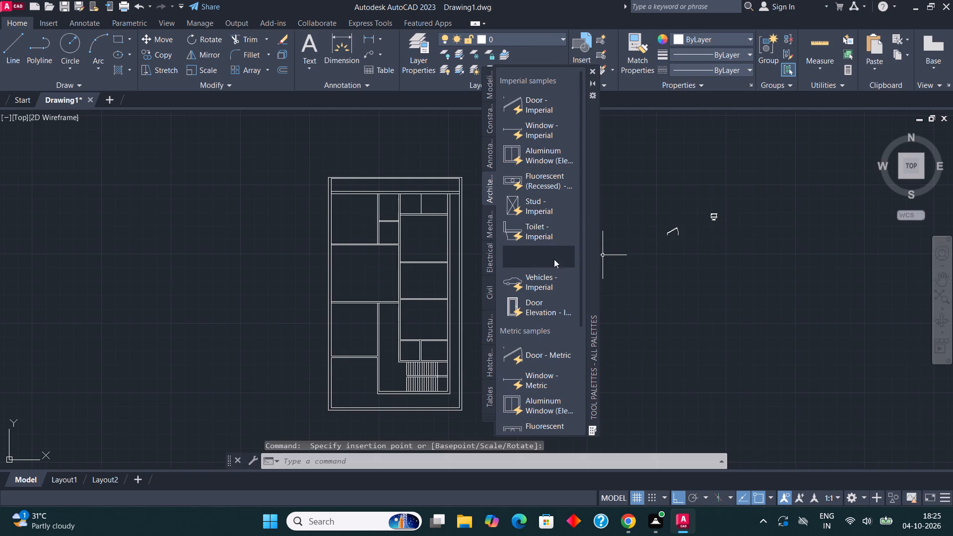
{"action": "left_click", "coordinate": [531, 259]}
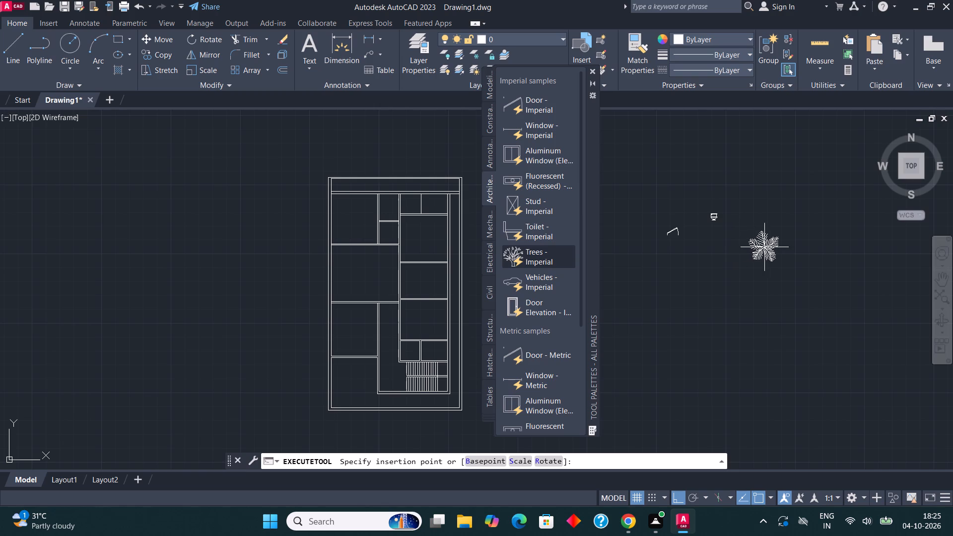
{"action": "left_click", "coordinate": [766, 246]}
{"action": "left_click", "coordinate": [535, 277]}
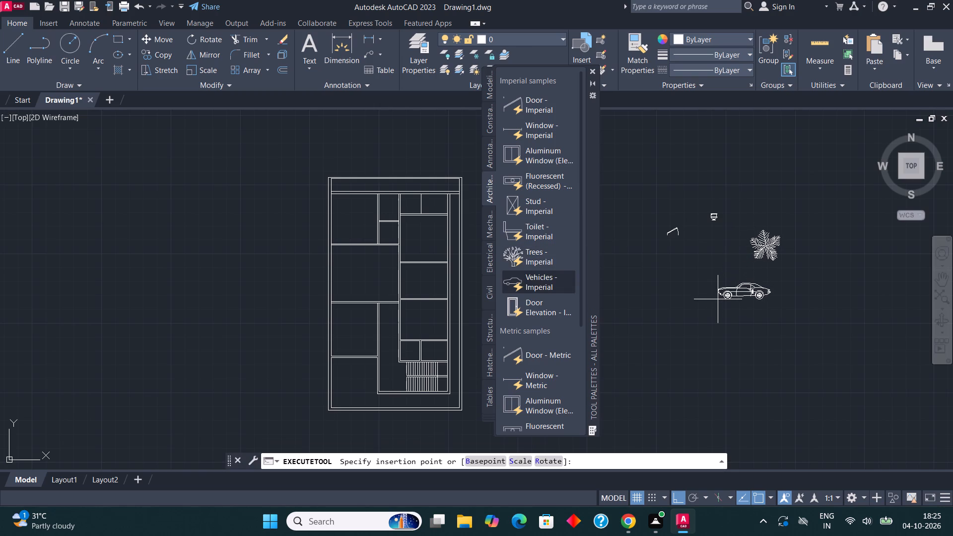
{"action": "left_click", "coordinate": [715, 309]}
{"action": "left_click", "coordinate": [592, 71]}
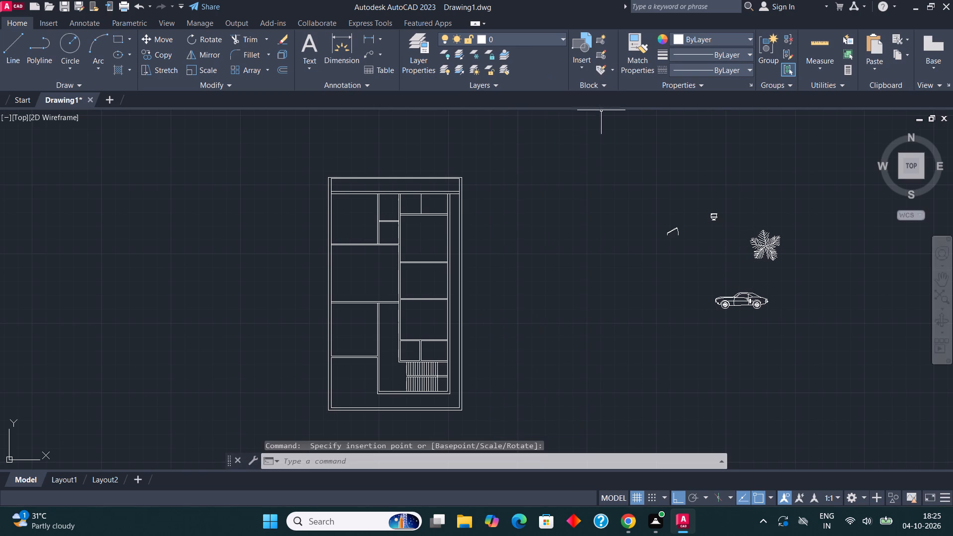
Switch the door block's opening angle to fully open, with the leaf perpendicular and a quarter-circle swing.
{"action": "middle_click_drag", "start_coordinate": [696, 219], "coordinate": [624, 215]}
{"action": "left_click", "coordinate": [603, 225]}
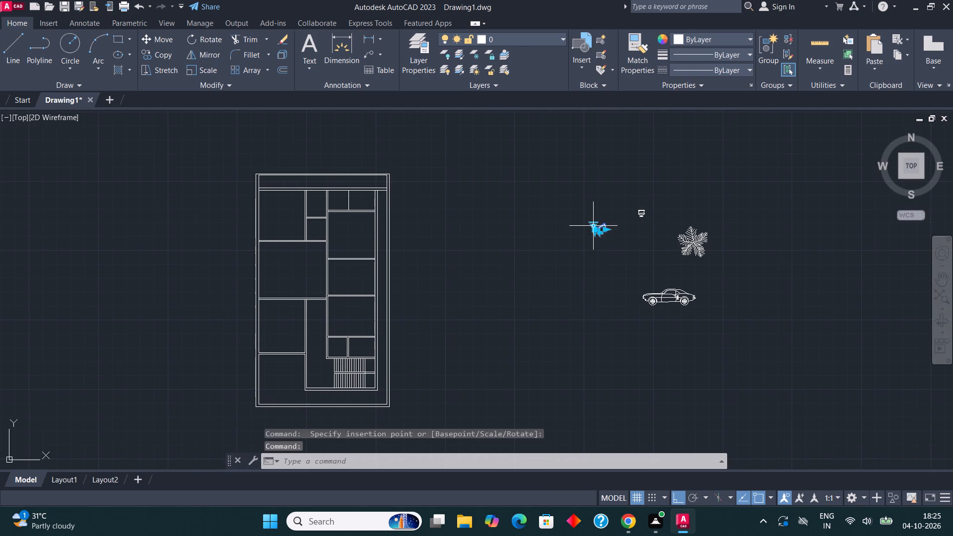
{"action": "left_click", "coordinate": [595, 224]}
{"action": "left_click", "coordinate": [643, 270]}
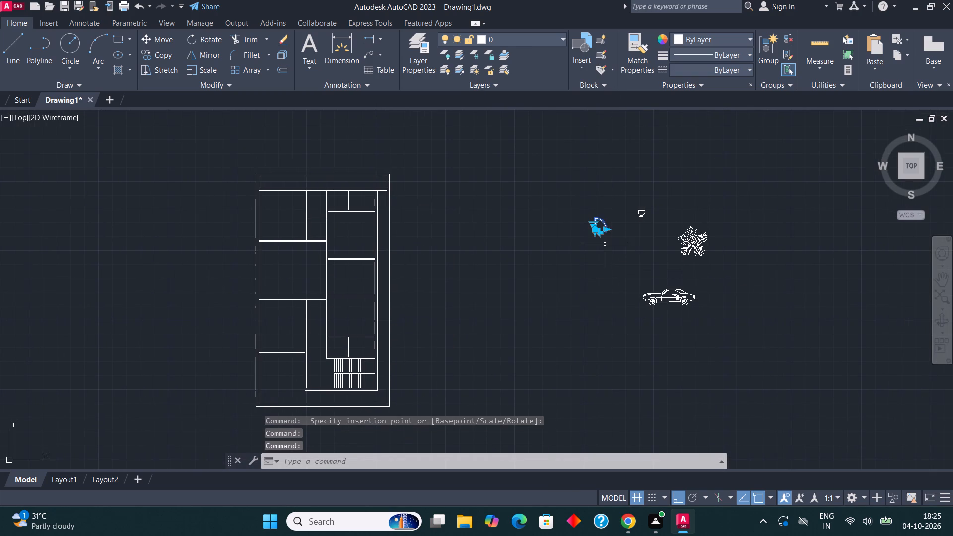
Switch the toilet block from its front view to its plan view.
{"action": "left_click", "coordinate": [642, 215]}
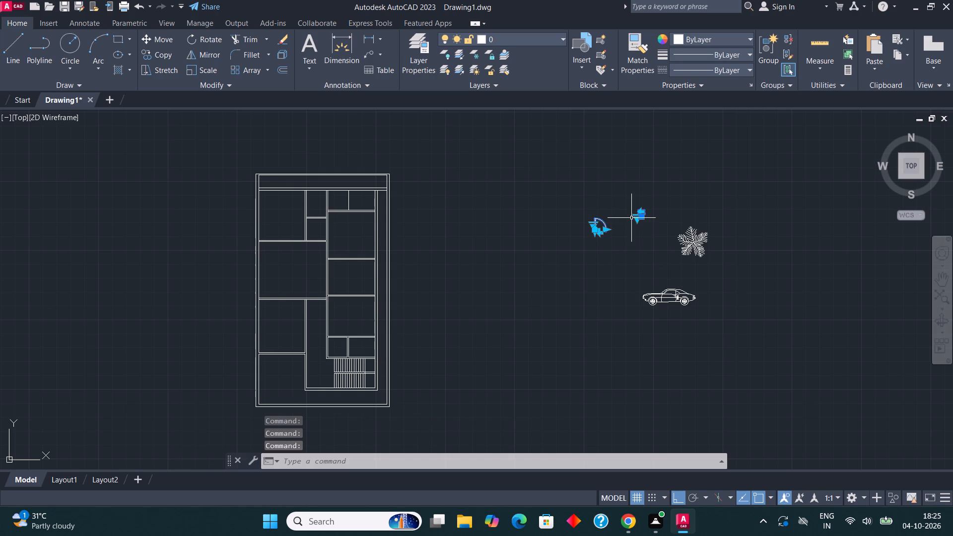
{"action": "left_click", "coordinate": [635, 216]}
{"action": "left_click", "coordinate": [706, 235]}
Switch the vehicle block's view to Sports Car (Top).
{"action": "left_click", "coordinate": [663, 298]}
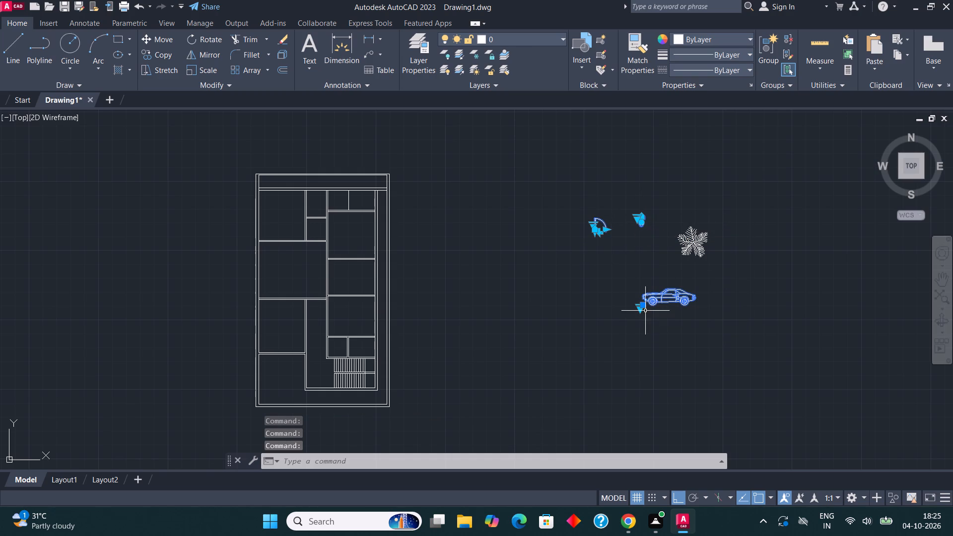
{"action": "left_click", "coordinate": [636, 308]}
{"action": "left_click", "coordinate": [638, 309]}
{"action": "left_click", "coordinate": [639, 309]}
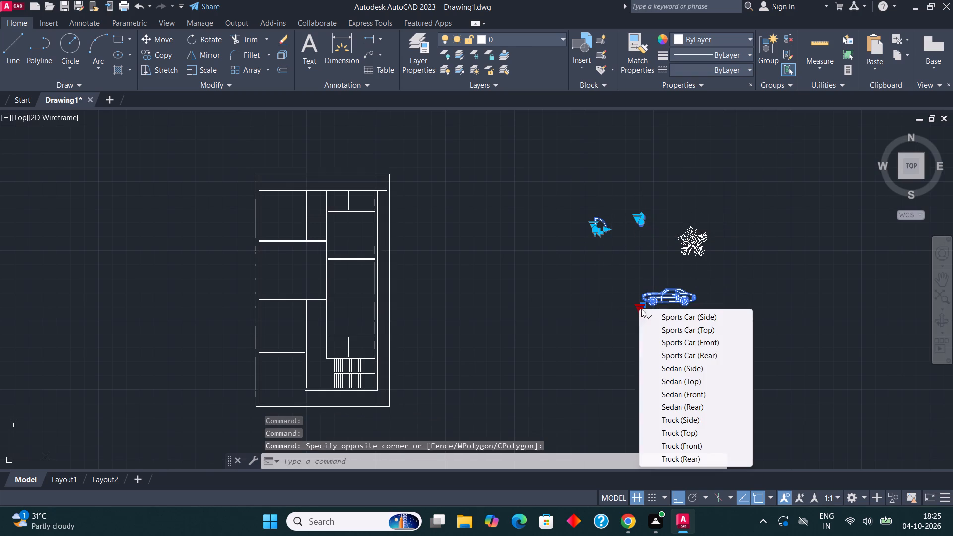
{"action": "left_click", "coordinate": [689, 328]}
{"action": "key", "text": "Escape"}
Mirror the door block across a vertical line between it and the toilet, keeping the original.
{"action": "middle_click_drag", "start_coordinate": [613, 253], "coordinate": [584, 306]}
{"action": "scroll", "coordinate": [567, 298], "scroll_direction": "up", "scroll_amount": 1}
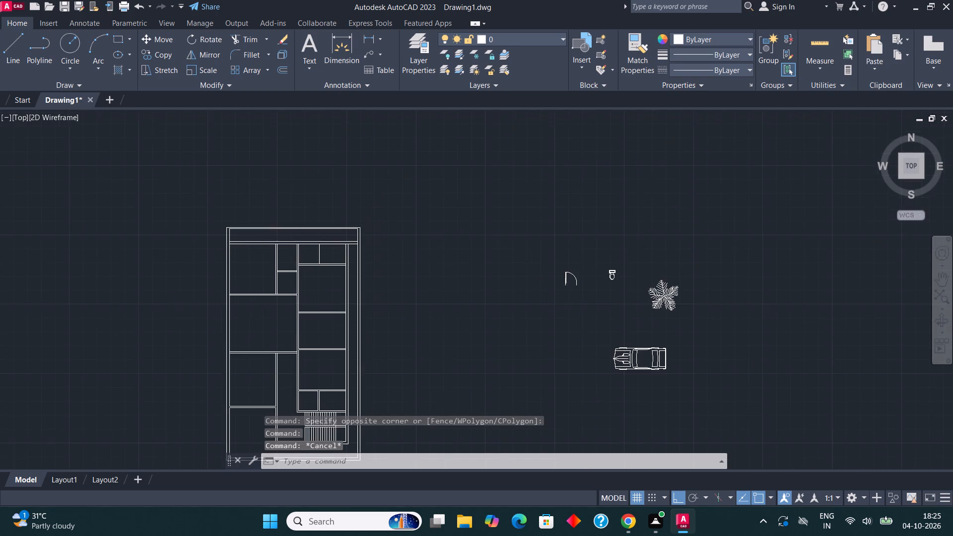
{"action": "scroll", "coordinate": [567, 298], "scroll_direction": "up", "scroll_amount": 2}
{"action": "middle_click_drag", "start_coordinate": [575, 242], "coordinate": [565, 286]}
{"action": "left_click_drag", "start_coordinate": [560, 284], "coordinate": [544, 273]}
{"action": "left_click", "coordinate": [491, 241]}
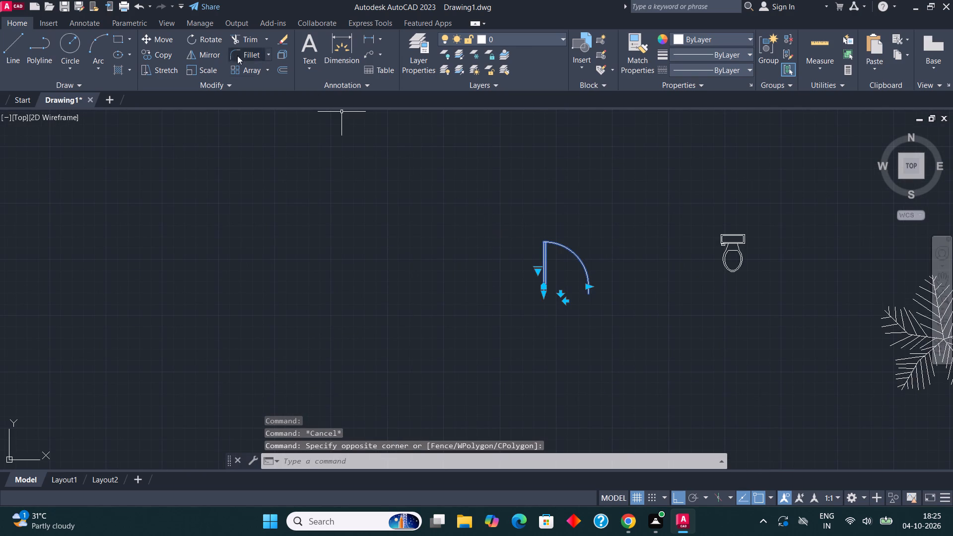
{"action": "left_click", "coordinate": [207, 48]}
{"action": "left_click", "coordinate": [606, 289]}
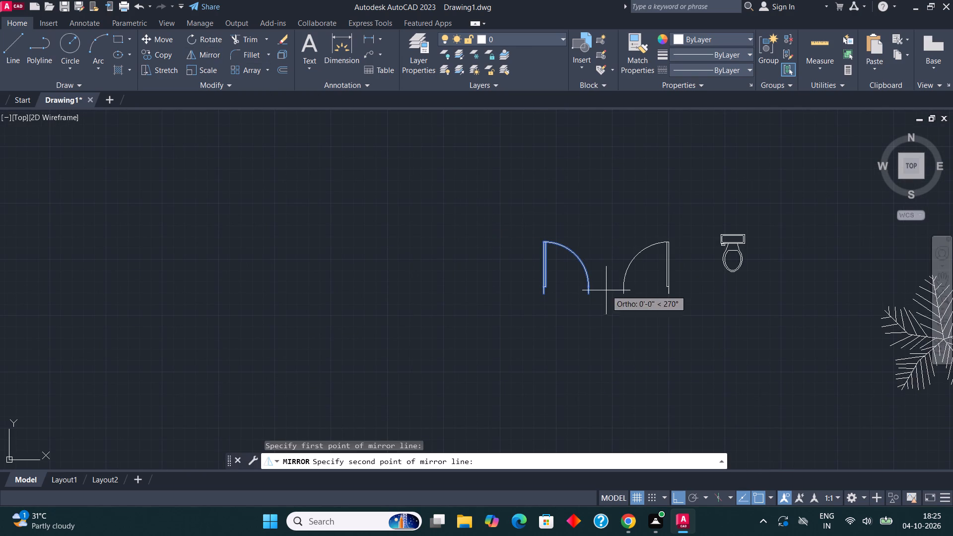
{"action": "left_click", "coordinate": [606, 309]}
{"action": "left_click", "coordinate": [437, 460]}
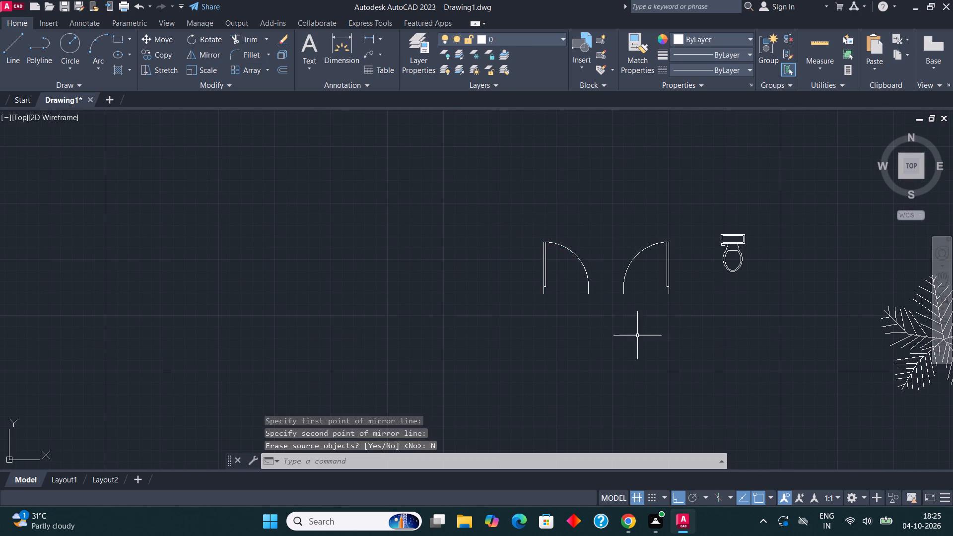
Mirror both doors downward across a horizontal line below them, keeping the originals.
{"action": "left_click_drag", "start_coordinate": [659, 321], "coordinate": [650, 306]}
{"action": "left_click", "coordinate": [545, 242]}
{"action": "left_click", "coordinate": [200, 55]}
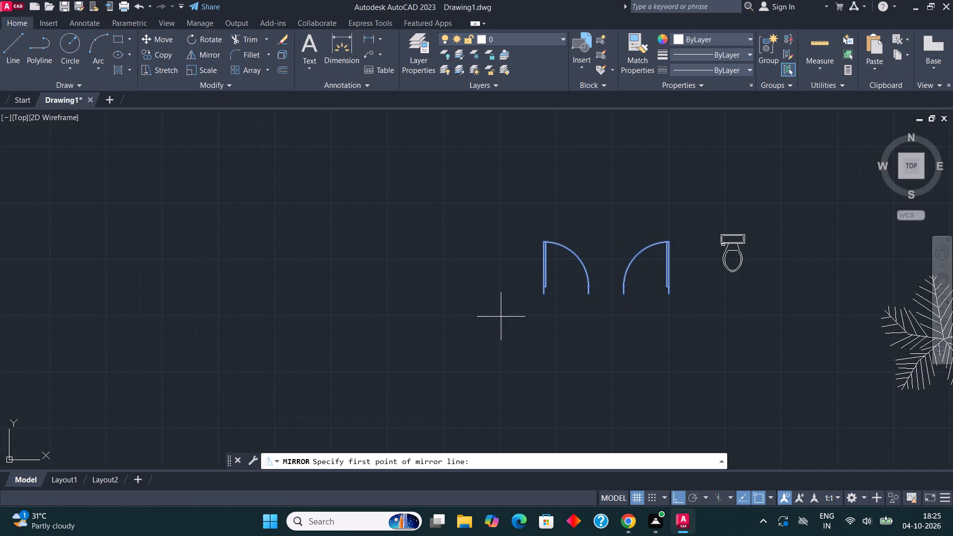
{"action": "left_click", "coordinate": [607, 320]}
{"action": "left_click", "coordinate": [494, 339]}
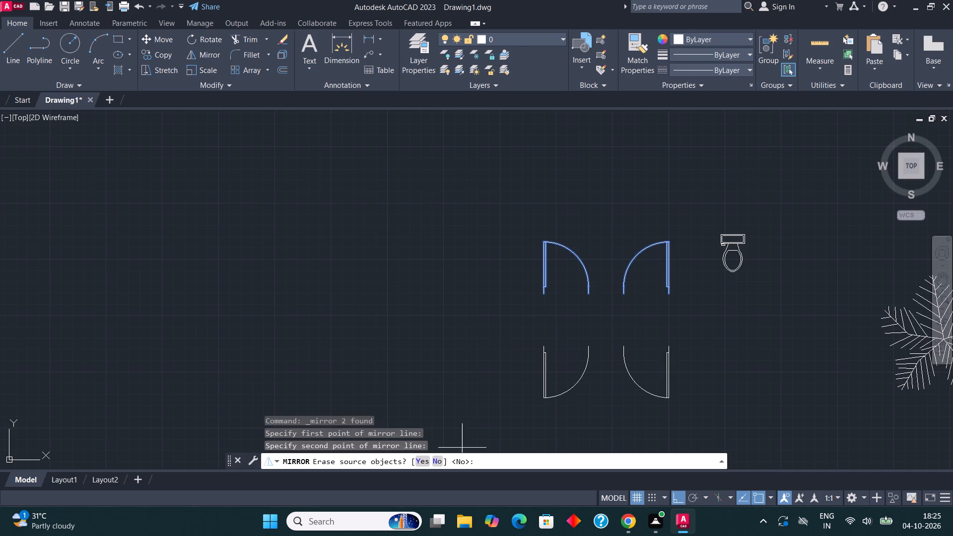
{"action": "left_click", "coordinate": [439, 462]}
Copy the original upper-left door horizontally into the empty space to the left of the four doors.
{"action": "left_click_drag", "start_coordinate": [554, 315], "coordinate": [548, 302]}
{"action": "left_click_drag", "start_coordinate": [505, 256], "coordinate": [492, 246]}
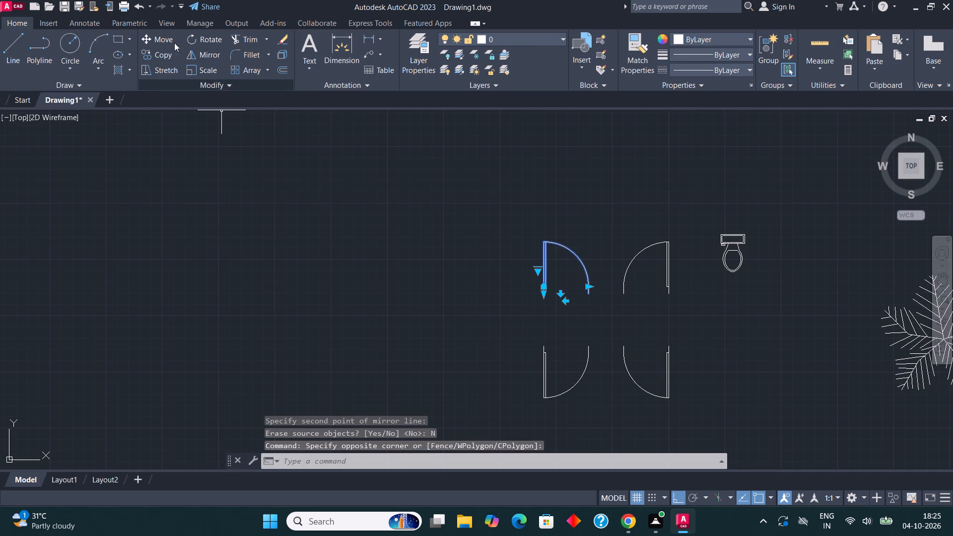
{"action": "left_click", "coordinate": [162, 51]}
{"action": "left_click", "coordinate": [552, 263]}
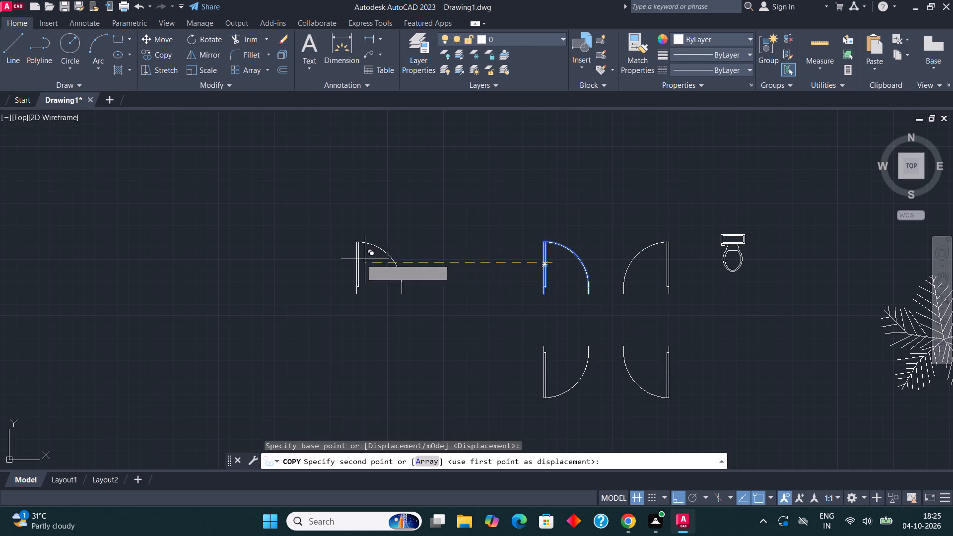
{"action": "left_click", "coordinate": [292, 259]}
{"action": "key", "text": "Escape"}
Rotate the copied door 90° counterclockwise so that its leaf lies horizontally.
{"action": "left_click", "coordinate": [290, 271]}
{"action": "left_click", "coordinate": [241, 239]}
{"action": "left_click", "coordinate": [201, 38]}
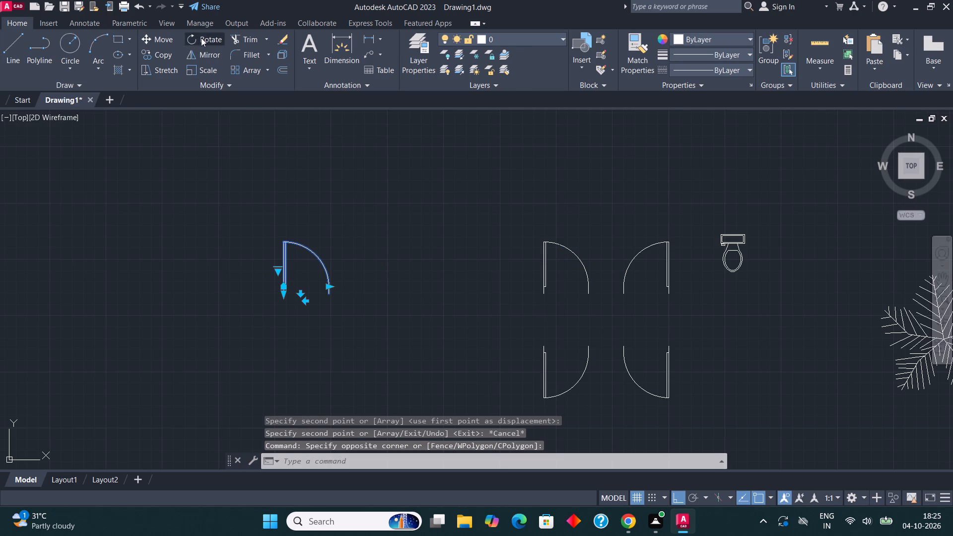
{"action": "left_click", "coordinate": [320, 283]}
{"action": "left_click", "coordinate": [321, 235]}
Mirror the rotated door upward across a horizontal line above it, keeping the original.
{"action": "left_click_drag", "start_coordinate": [315, 306], "coordinate": [313, 300]}
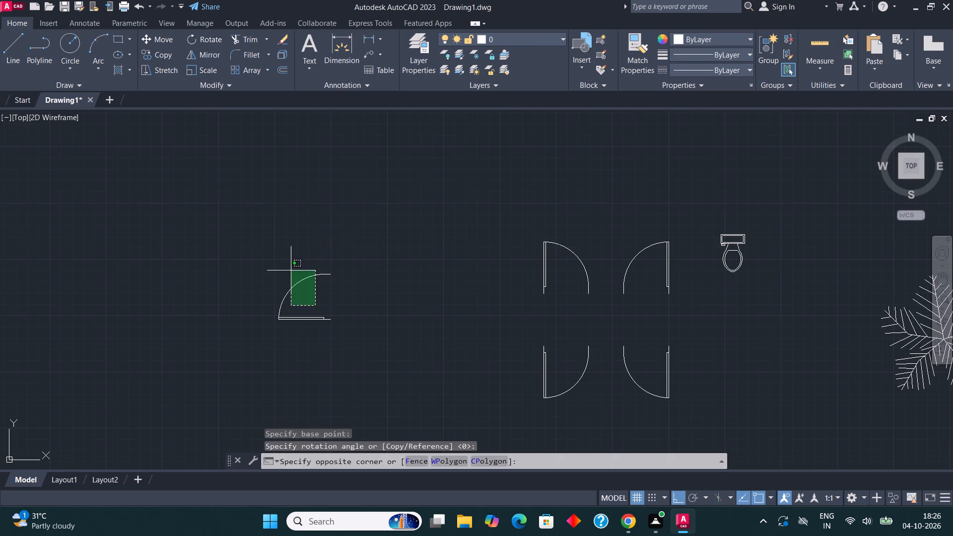
{"action": "left_click_drag", "start_coordinate": [291, 269], "coordinate": [290, 261]}
{"action": "left_click", "coordinate": [215, 52]}
{"action": "left_click", "coordinate": [319, 250]}
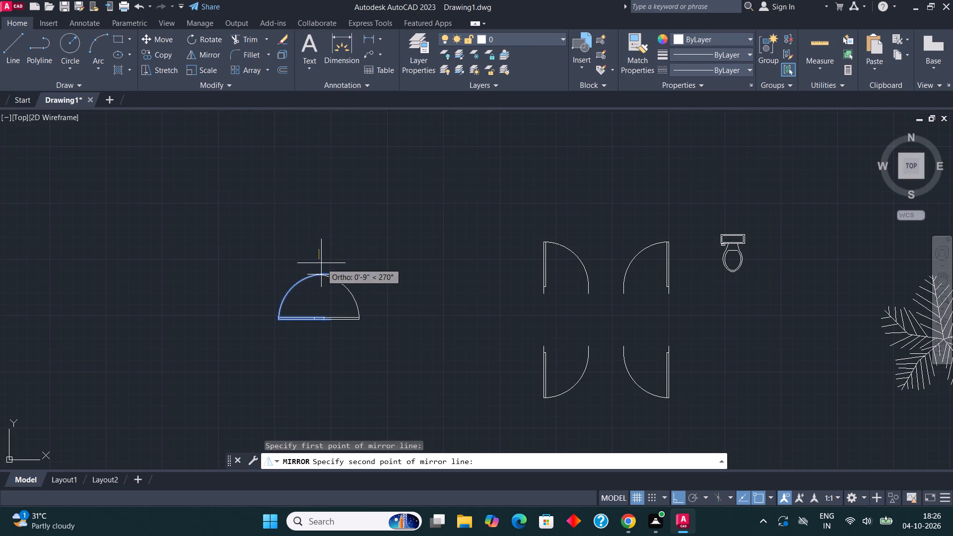
{"action": "left_click", "coordinate": [287, 227]}
{"action": "left_click", "coordinate": [436, 459]}
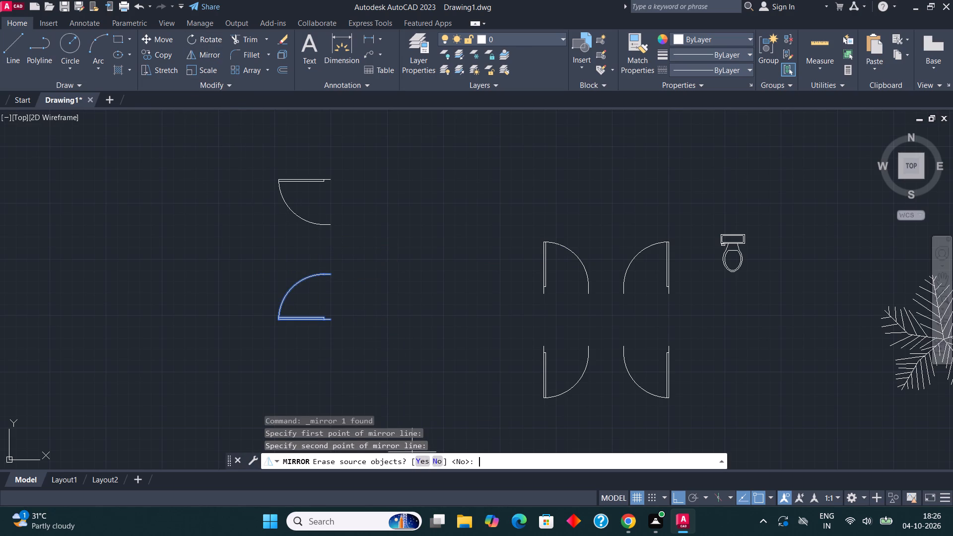
Mirror both horizontal-leaf doors across a vertical line to their right, keeping the originals.
{"action": "left_click_drag", "start_coordinate": [322, 290], "coordinate": [321, 282]}
{"action": "left_click", "coordinate": [294, 206]}
{"action": "left_click", "coordinate": [195, 51]}
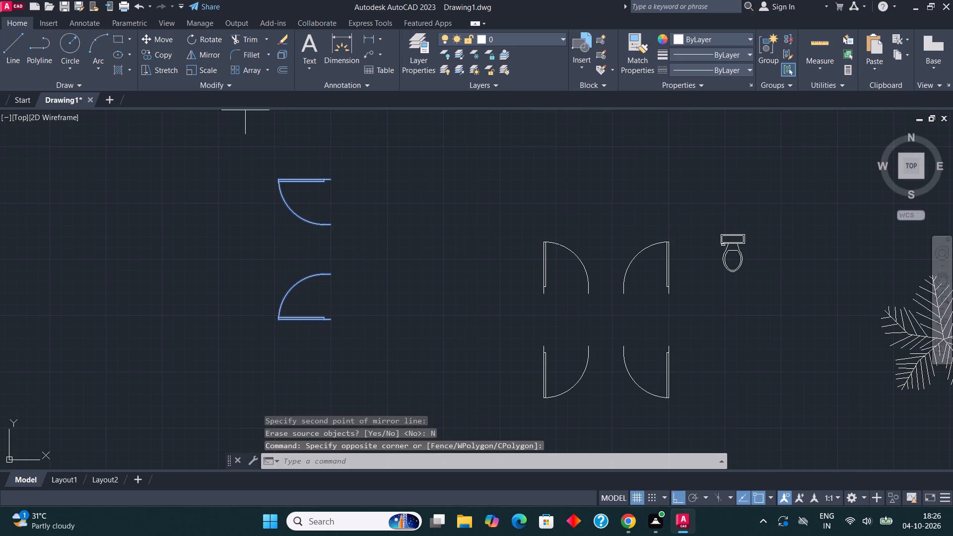
{"action": "left_click", "coordinate": [358, 258]}
{"action": "left_click", "coordinate": [361, 318]}
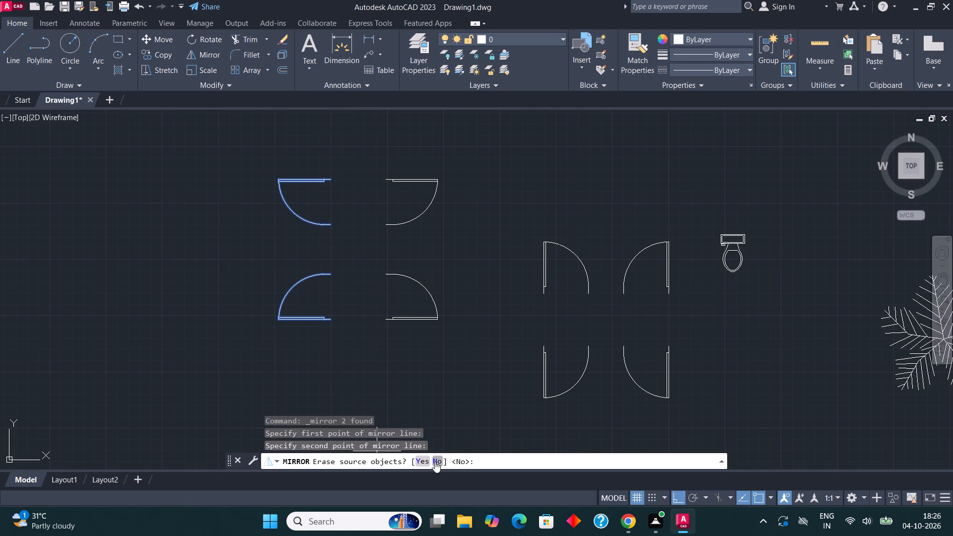
{"action": "left_click", "coordinate": [435, 459]}
With Ortho off, copy the upper-right vertical-leaf door onto the bottom wall of the plan's top-left room, near its right corner.
{"action": "scroll", "coordinate": [409, 363], "scroll_direction": "down", "scroll_amount": 2}
{"action": "middle_click_drag", "start_coordinate": [555, 367], "coordinate": [569, 256]}
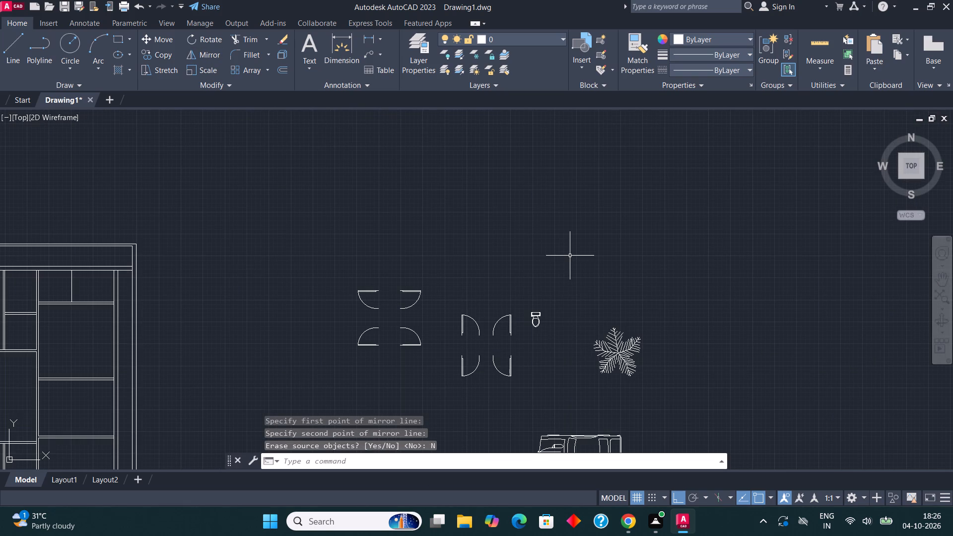
{"action": "scroll", "coordinate": [578, 261], "scroll_direction": "down", "scroll_amount": 2}
{"action": "middle_click_drag", "start_coordinate": [463, 268], "coordinate": [570, 268]}
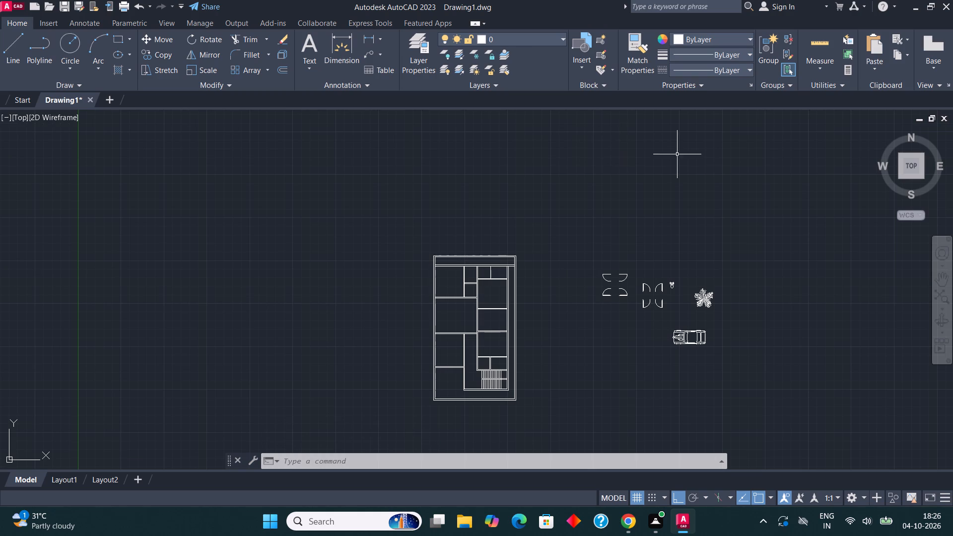
{"action": "scroll", "coordinate": [627, 300], "scroll_direction": "up", "scroll_amount": 1}
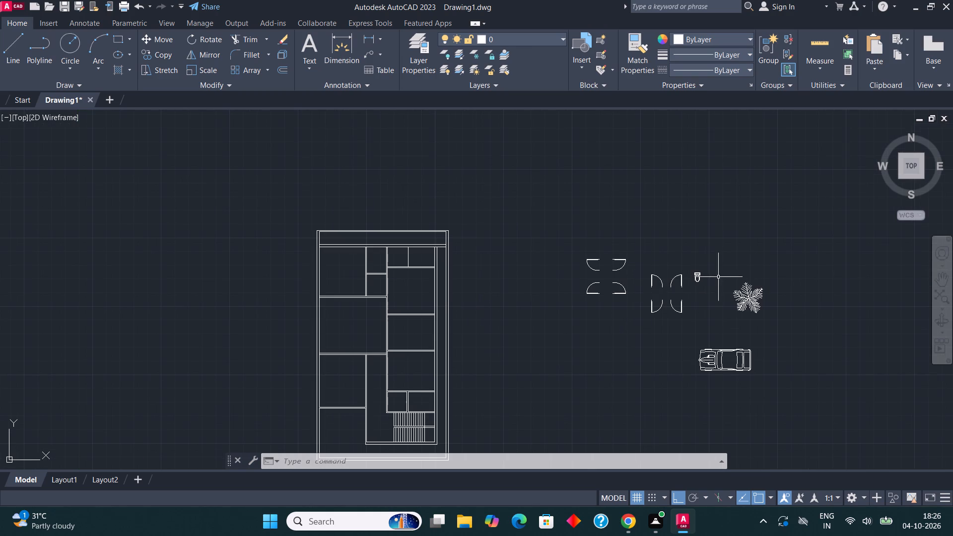
{"action": "scroll", "coordinate": [682, 282], "scroll_direction": "up", "scroll_amount": 3}
{"action": "left_click", "coordinate": [674, 293]}
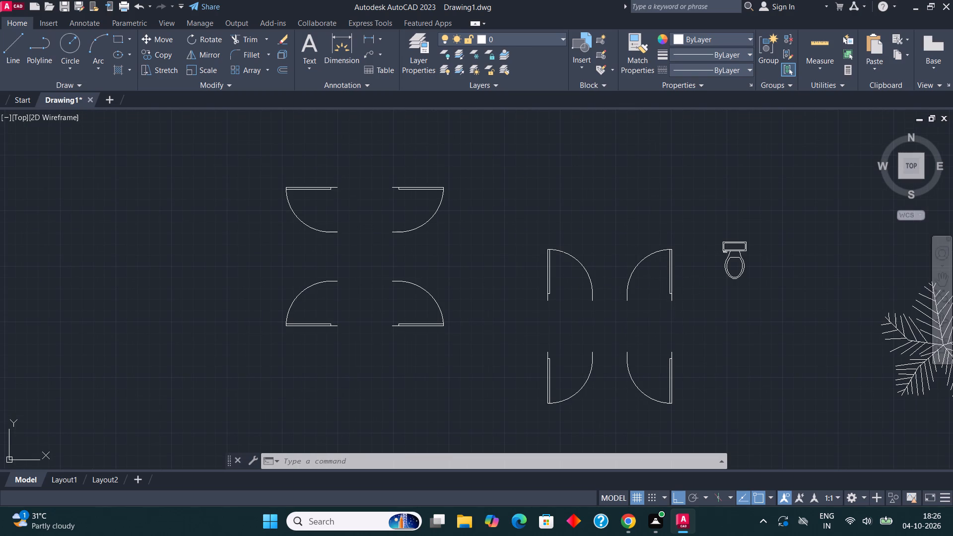
{"action": "left_click", "coordinate": [658, 286]}
{"action": "left_click", "coordinate": [147, 54]}
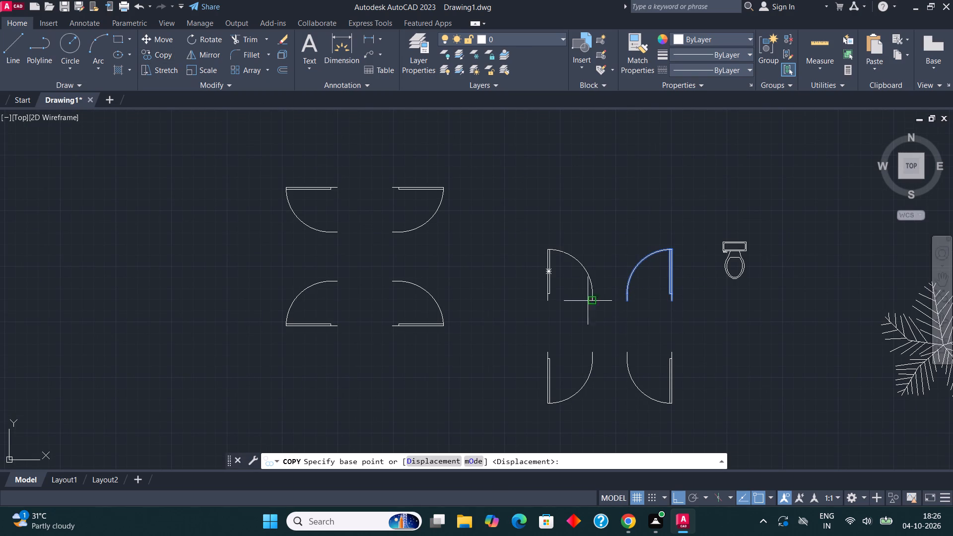
{"action": "left_click", "coordinate": [674, 304]}
{"action": "scroll", "coordinate": [707, 296], "scroll_direction": "down", "scroll_amount": 4}
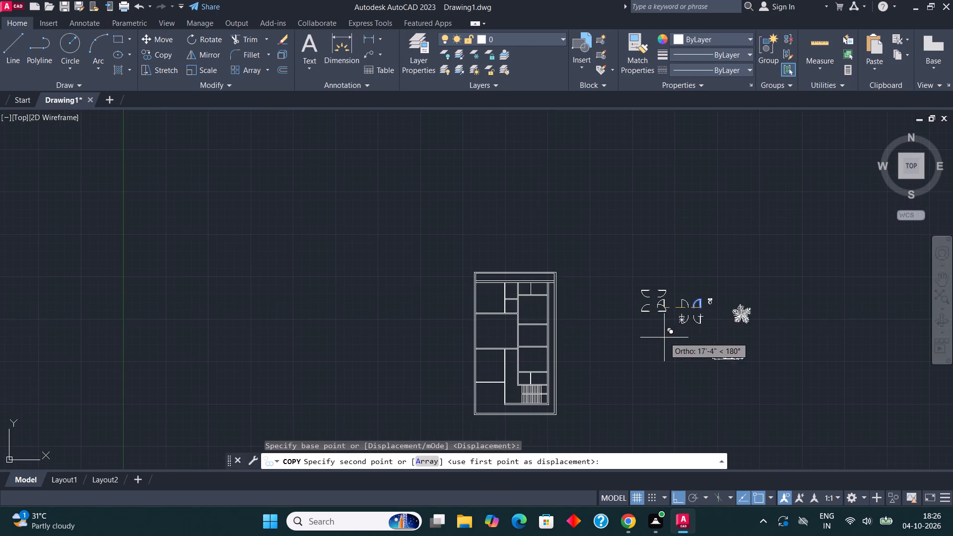
{"action": "key", "text": "F8"}
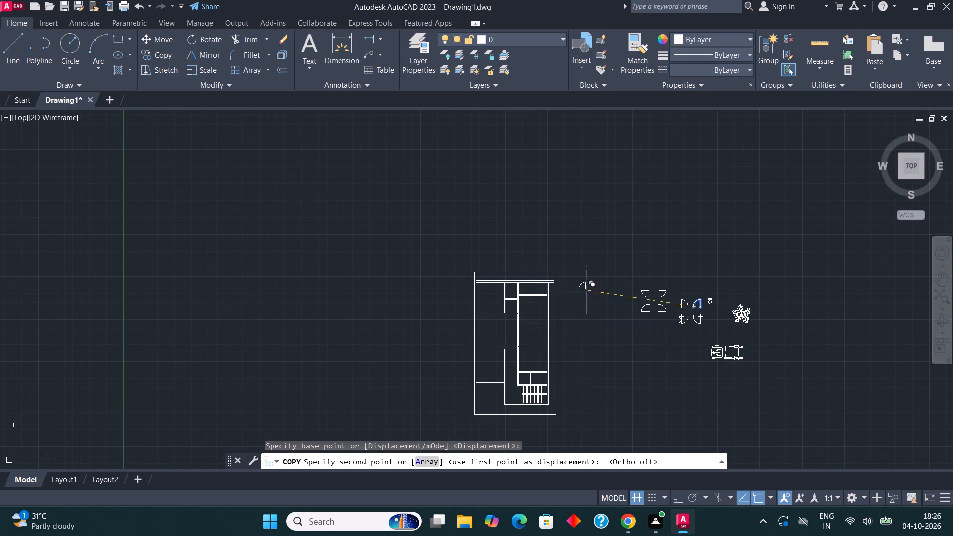
{"action": "scroll", "coordinate": [513, 285], "scroll_direction": "up", "scroll_amount": 1}
{"action": "scroll", "coordinate": [483, 327], "scroll_direction": "up", "scroll_amount": 3}
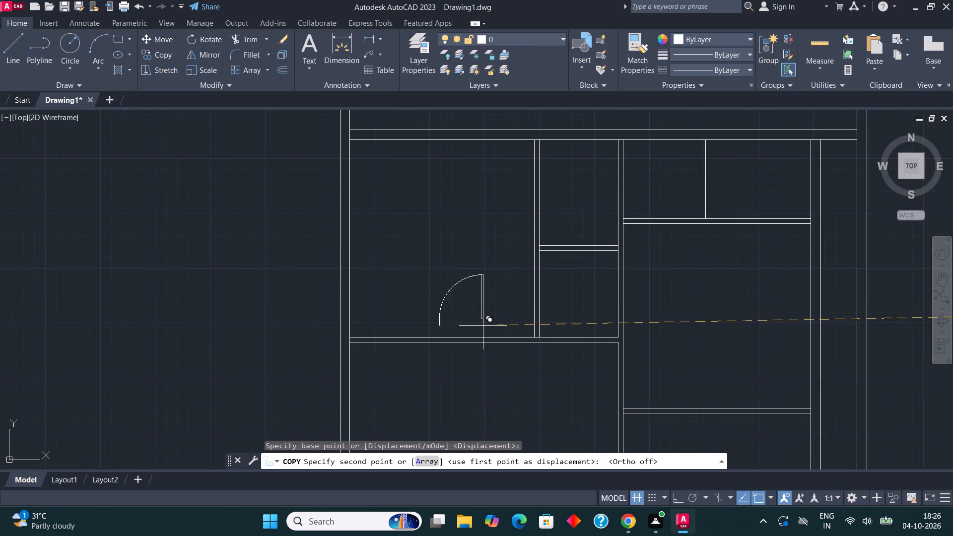
{"action": "scroll", "coordinate": [523, 342], "scroll_direction": "up", "scroll_amount": 2}
{"action": "left_click", "coordinate": [531, 345]}
{"action": "scroll", "coordinate": [488, 352], "scroll_direction": "down", "scroll_amount": 3}
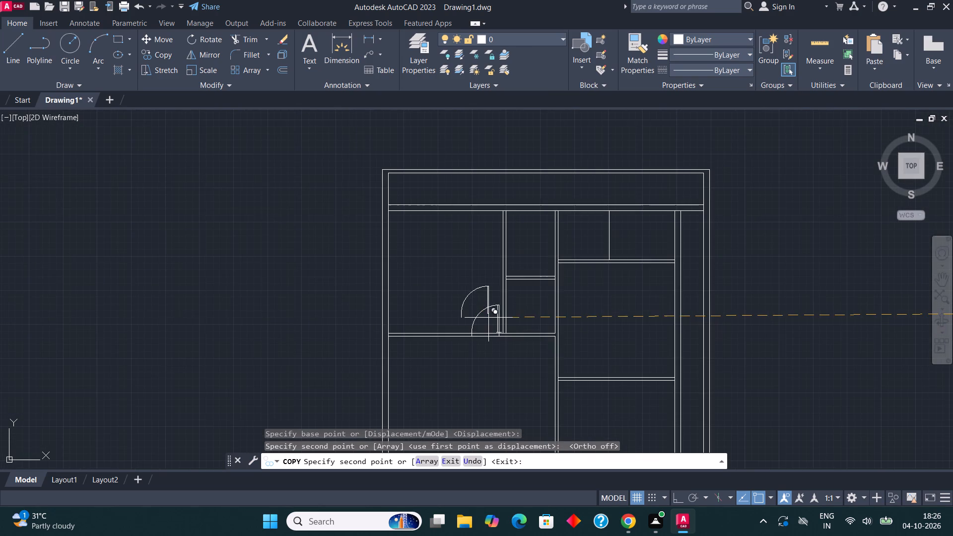
{"action": "scroll", "coordinate": [490, 318], "scroll_direction": "down", "scroll_amount": 1}
{"action": "key", "text": "Escape"}
Copy the upper-left vertical-leaf door onto the bottom wall of the small room beside the top-left room, near its left corner.
{"action": "scroll", "coordinate": [515, 330], "scroll_direction": "down", "scroll_amount": 1}
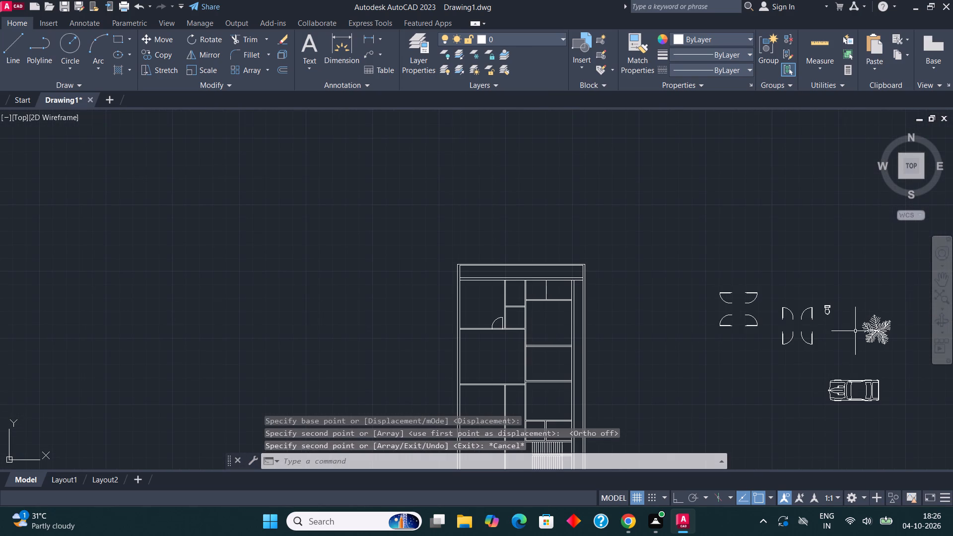
{"action": "scroll", "coordinate": [818, 321], "scroll_direction": "up", "scroll_amount": 2}
{"action": "left_click", "coordinate": [721, 301]}
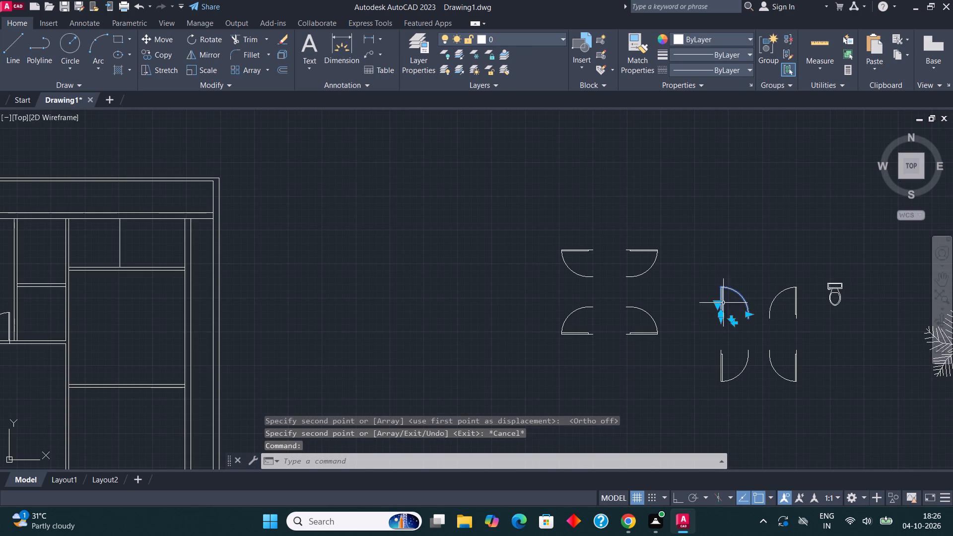
{"action": "left_click", "coordinate": [154, 51]}
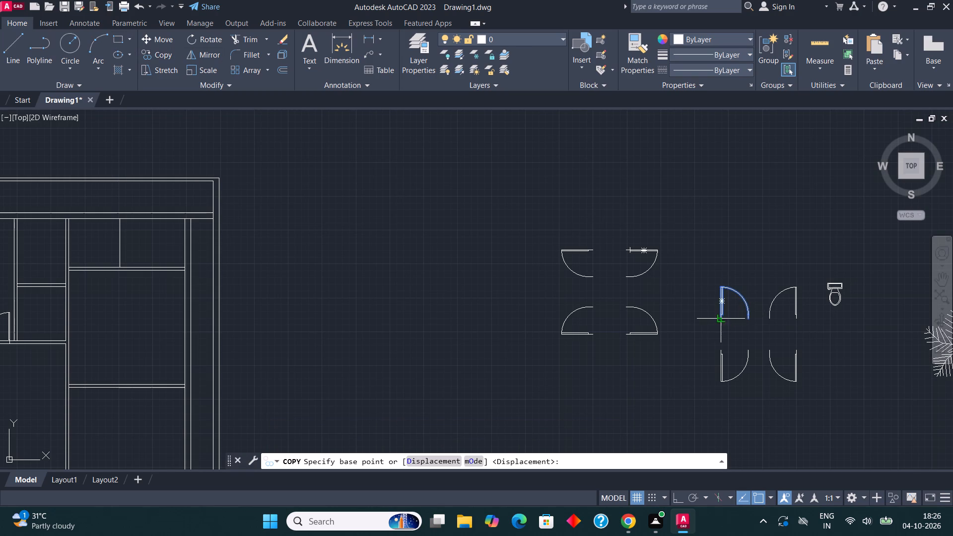
{"action": "left_click", "coordinate": [720, 323]}
{"action": "scroll", "coordinate": [730, 323], "scroll_direction": "down", "scroll_amount": 2}
{"action": "scroll", "coordinate": [435, 307], "scroll_direction": "up", "scroll_amount": 4}
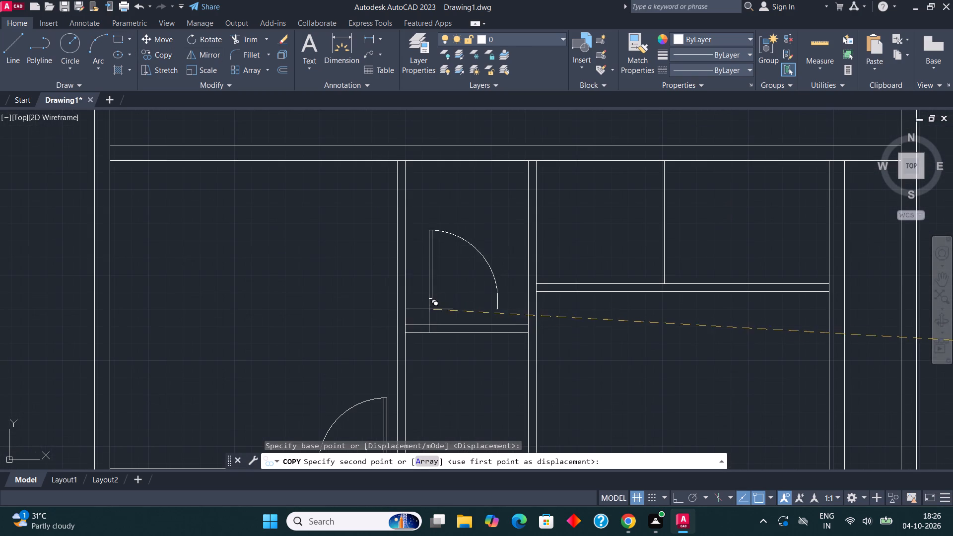
{"action": "left_click", "coordinate": [411, 333]}
{"action": "scroll", "coordinate": [444, 254], "scroll_direction": "down", "scroll_amount": 1}
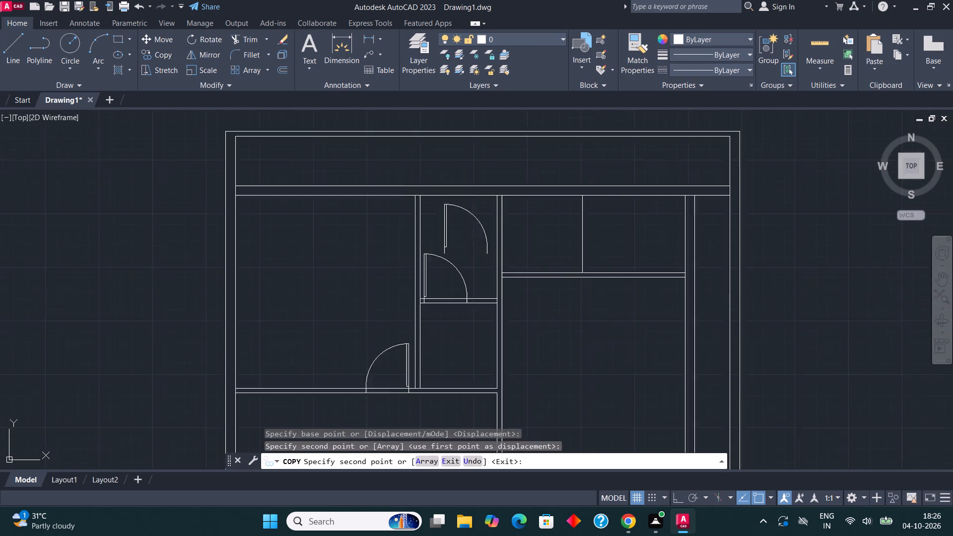
{"action": "scroll", "coordinate": [444, 254], "scroll_direction": "down", "scroll_amount": 1}
{"action": "key", "text": "Escape"}
Copy the lower-right horizontal-leaf door onto the single-line partition between the two small top-right rooms, near its lower end.
{"action": "middle_click_drag", "start_coordinate": [560, 303], "coordinate": [530, 299]}
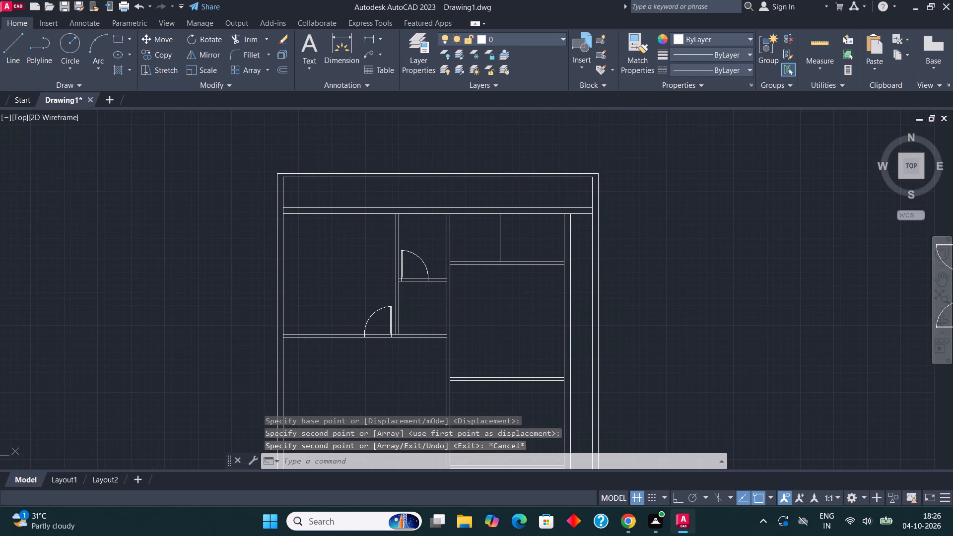
{"action": "middle_click_drag", "start_coordinate": [576, 295], "coordinate": [523, 293]}
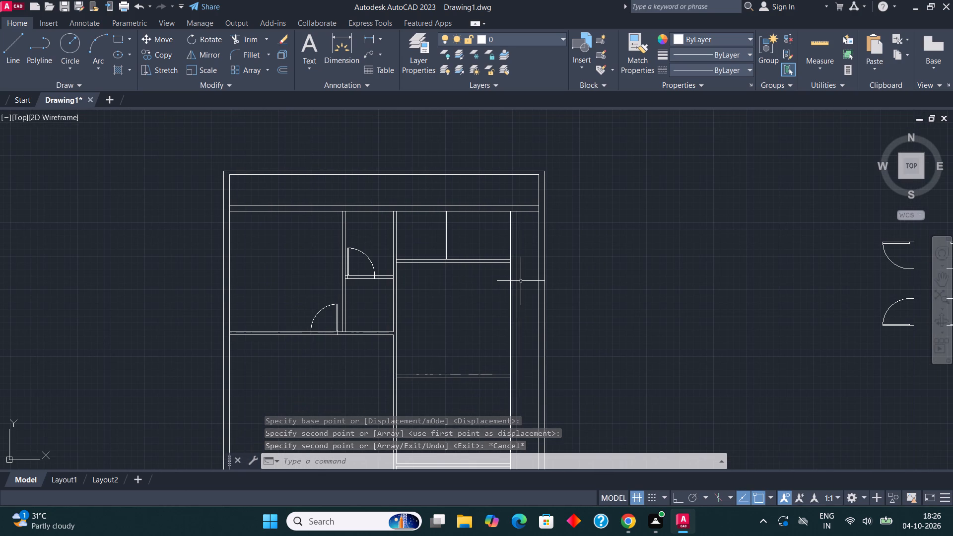
{"action": "scroll", "coordinate": [515, 288], "scroll_direction": "down", "scroll_amount": 1}
{"action": "middle_click_drag", "start_coordinate": [547, 299], "coordinate": [506, 296]}
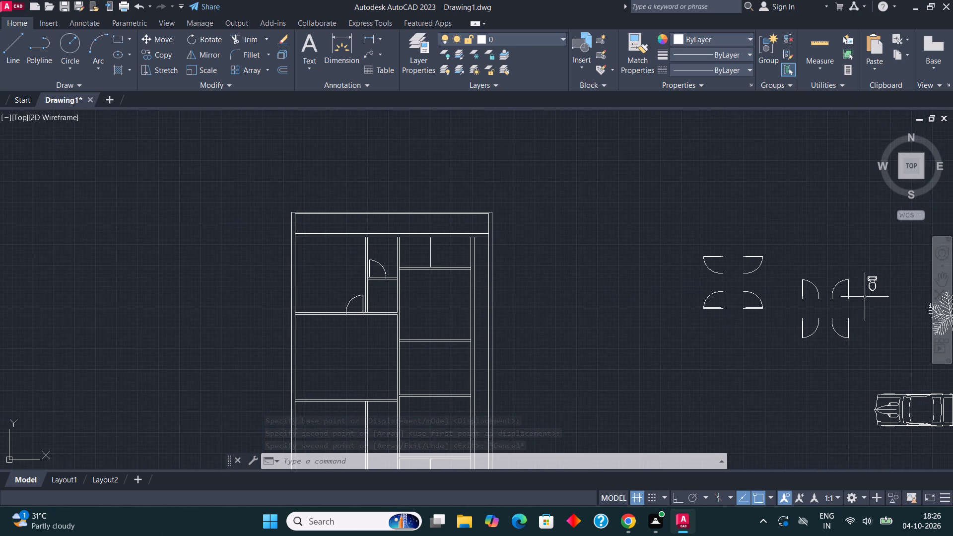
{"action": "scroll", "coordinate": [783, 310], "scroll_direction": "up", "scroll_amount": 1}
{"action": "left_click", "coordinate": [732, 306]}
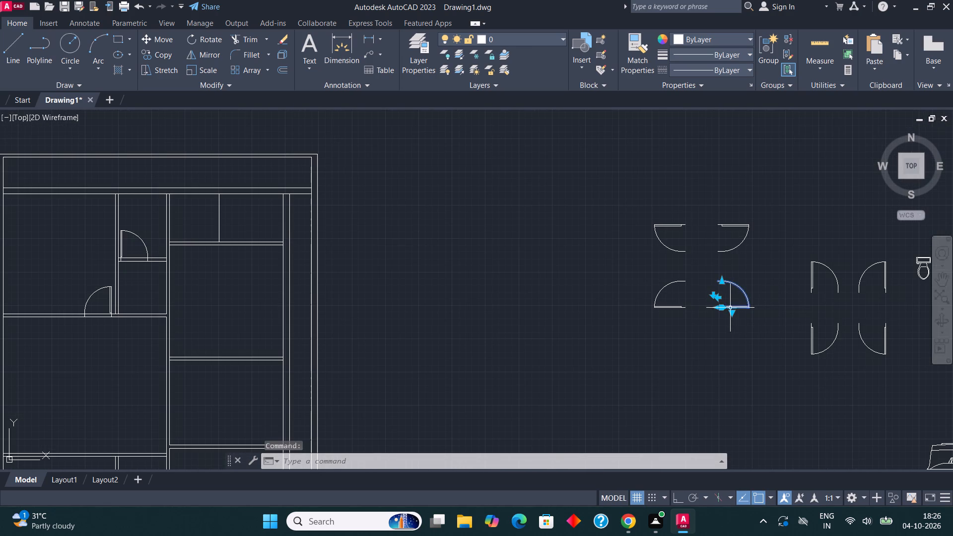
{"action": "left_click", "coordinate": [159, 53]}
{"action": "scroll", "coordinate": [701, 313], "scroll_direction": "up", "scroll_amount": 2}
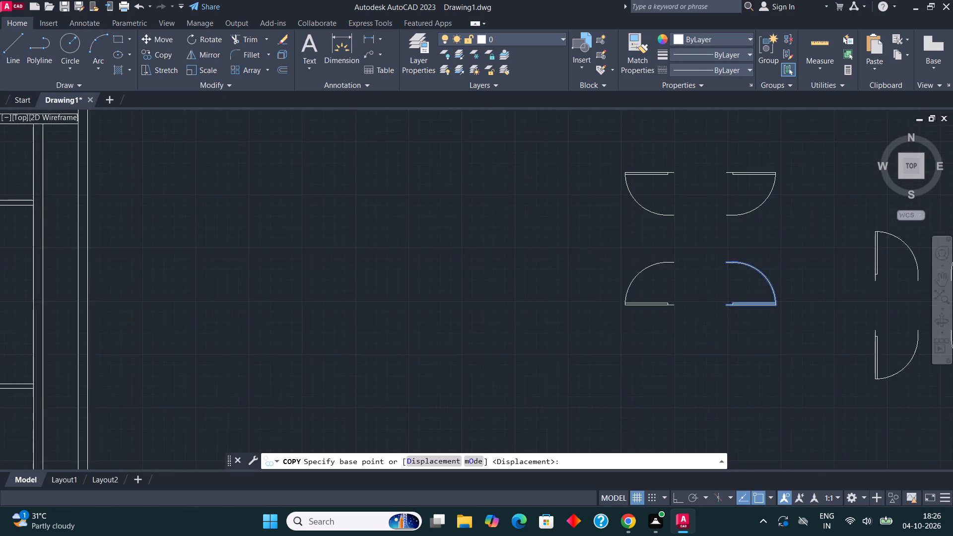
{"action": "left_click", "coordinate": [734, 298]}
{"action": "scroll", "coordinate": [761, 302], "scroll_direction": "down", "scroll_amount": 3}
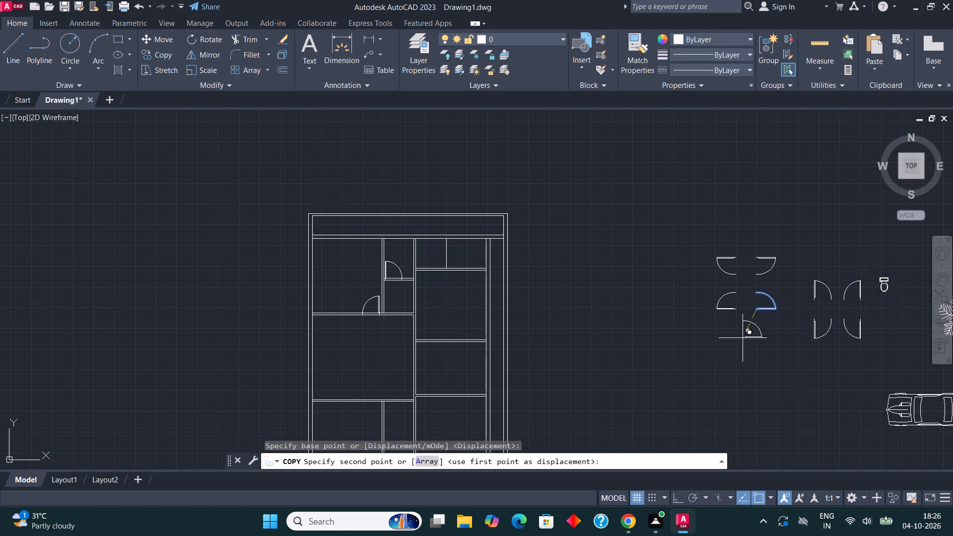
{"action": "scroll", "coordinate": [441, 255], "scroll_direction": "up", "scroll_amount": 3}
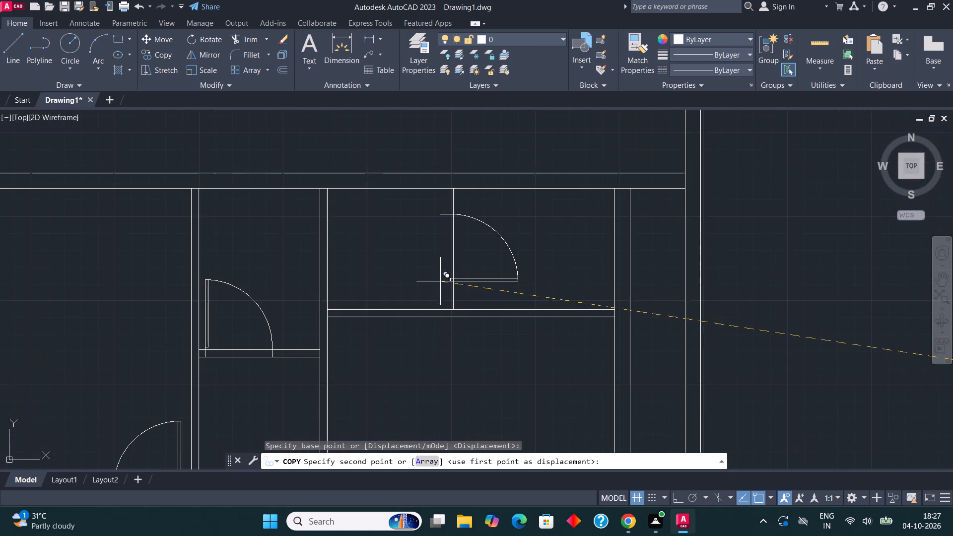
{"action": "middle_click_drag", "start_coordinate": [443, 282], "coordinate": [474, 290]}
{"action": "left_click", "coordinate": [486, 311]}
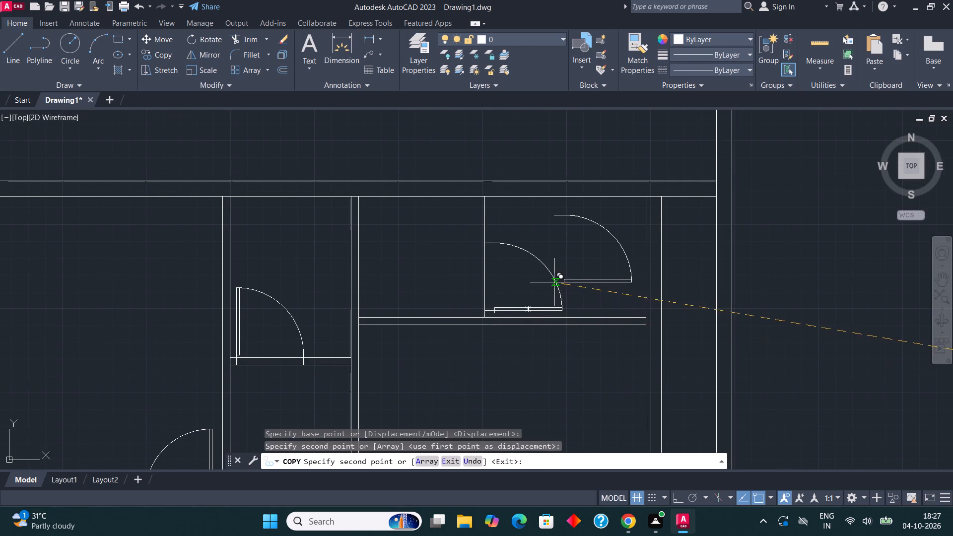
{"action": "key", "text": "Escape"}
Copy the single partition line between the two small top-right rooms 4.5" to the right.
{"action": "middle_click_drag", "start_coordinate": [524, 297], "coordinate": [511, 292]}
{"action": "scroll", "coordinate": [473, 269], "scroll_direction": "up", "scroll_amount": 1}
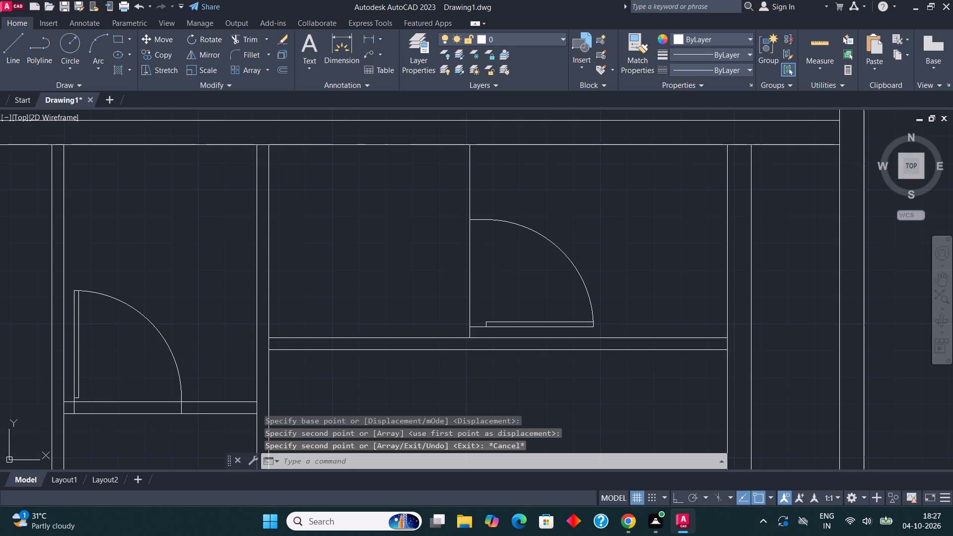
{"action": "left_click", "coordinate": [469, 264]}
{"action": "left_click", "coordinate": [163, 56]}
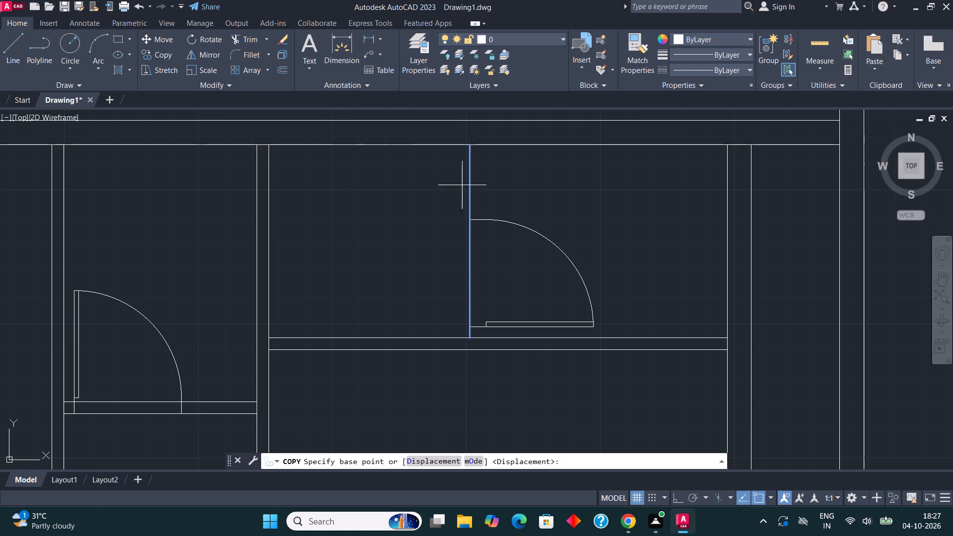
{"action": "left_click", "coordinate": [470, 245]}
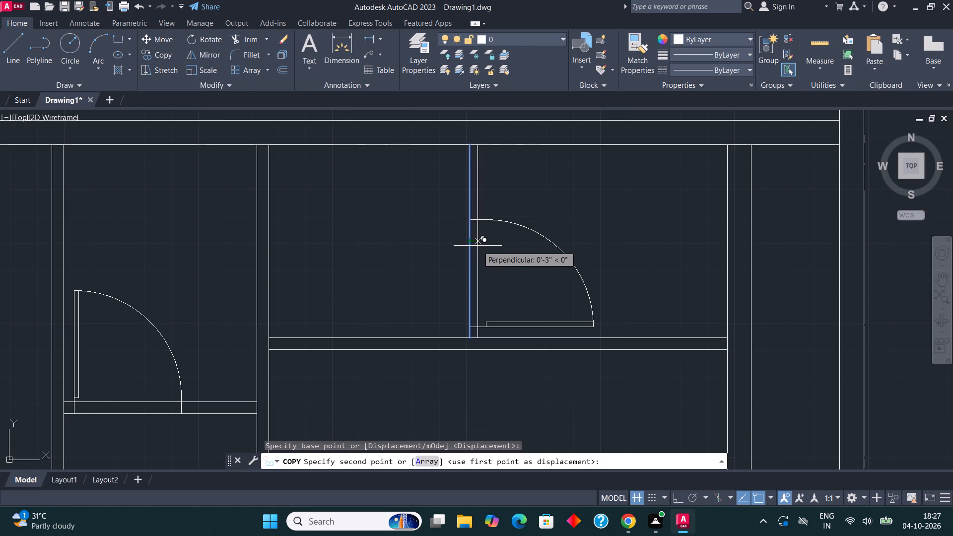
{"action": "type", "text": "4.5\""}
{"action": "key", "text": "Return"}
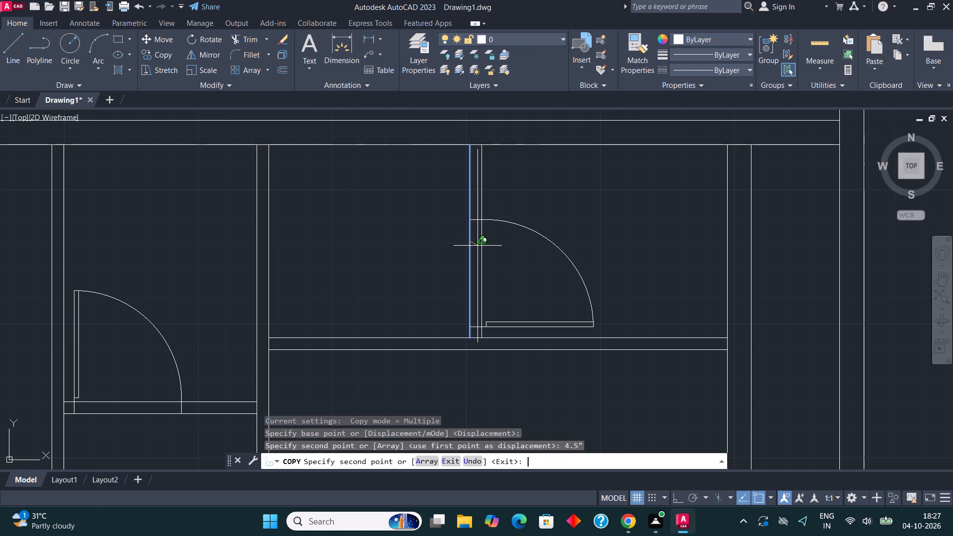
{"action": "key", "text": "Escape"}
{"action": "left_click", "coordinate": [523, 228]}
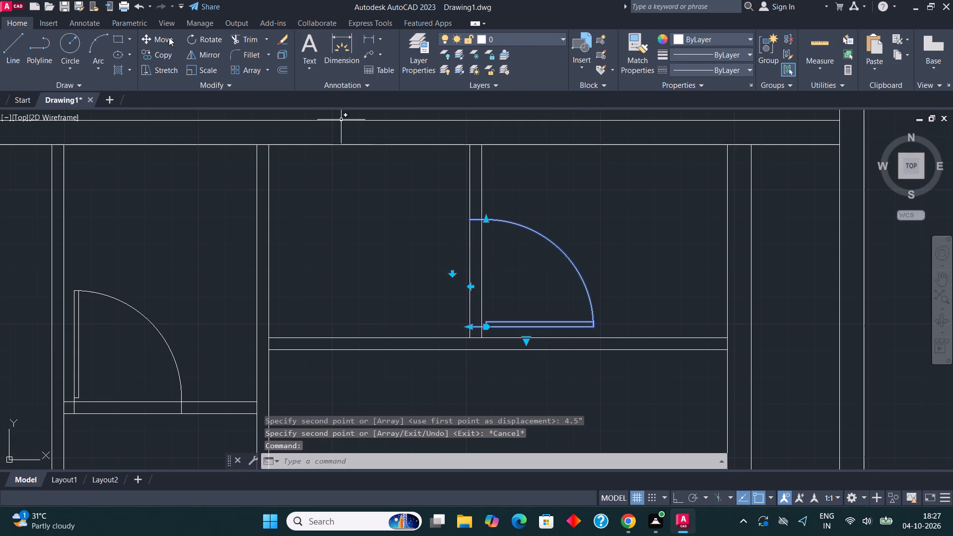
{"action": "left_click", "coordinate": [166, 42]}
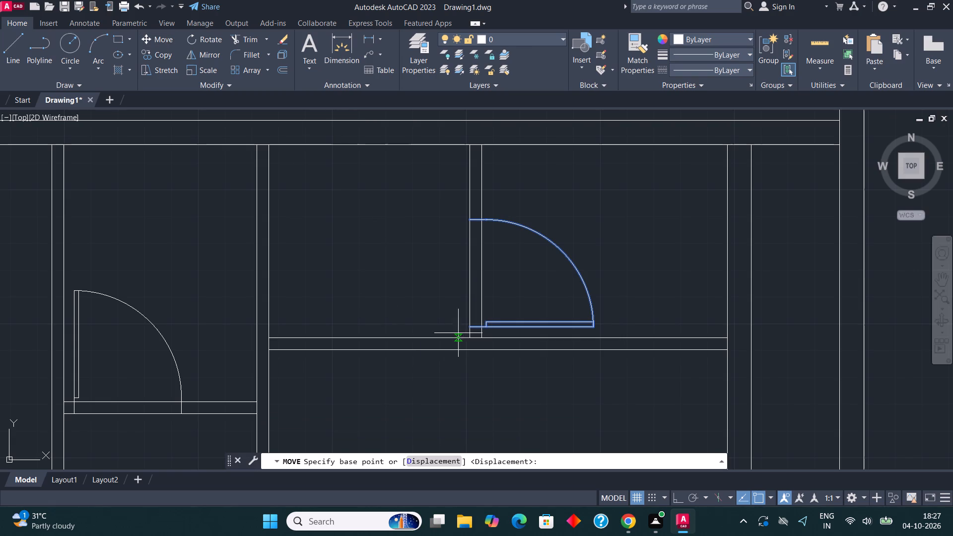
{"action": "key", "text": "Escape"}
Copy the door on the partition between the small top-right rooms onto the left wall of the large room below, near its bottom corner.
{"action": "scroll", "coordinate": [420, 266], "scroll_direction": "down", "scroll_amount": 2}
{"action": "middle_click_drag", "start_coordinate": [467, 270], "coordinate": [468, 268]}
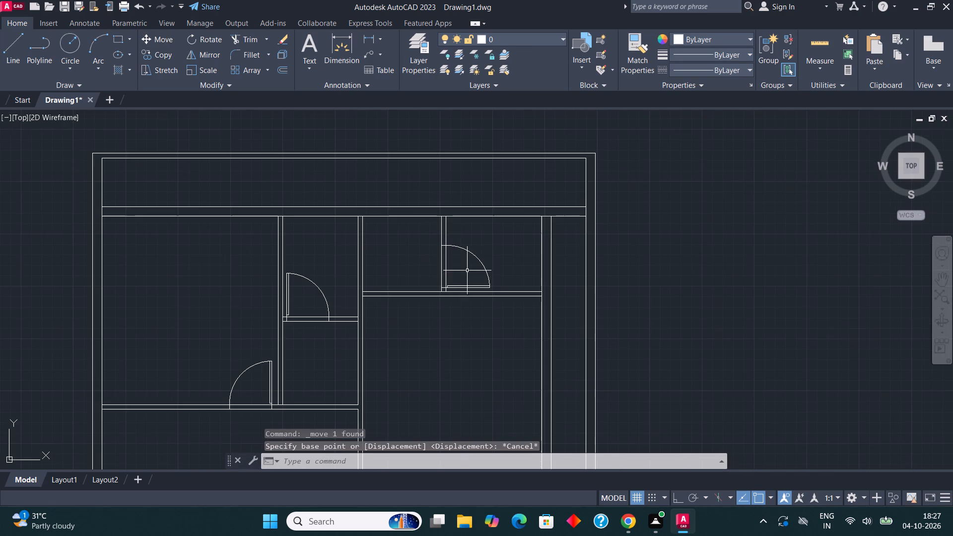
{"action": "middle_click_drag", "start_coordinate": [468, 268], "coordinate": [475, 216]}
{"action": "scroll", "coordinate": [480, 219], "scroll_direction": "down", "scroll_amount": 1}
{"action": "scroll", "coordinate": [480, 224], "scroll_direction": "up", "scroll_amount": 1}
{"action": "left_click", "coordinate": [477, 229]}
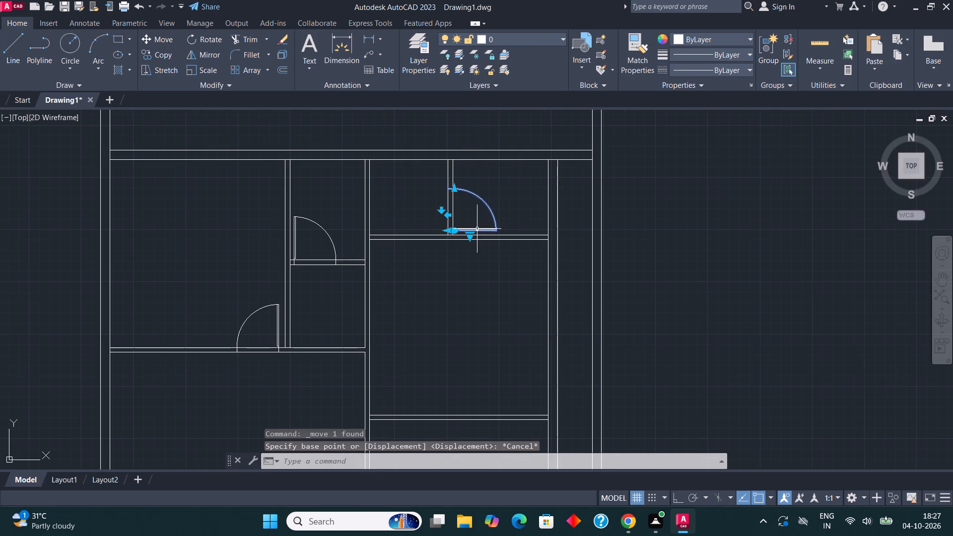
{"action": "left_click", "coordinate": [162, 54]}
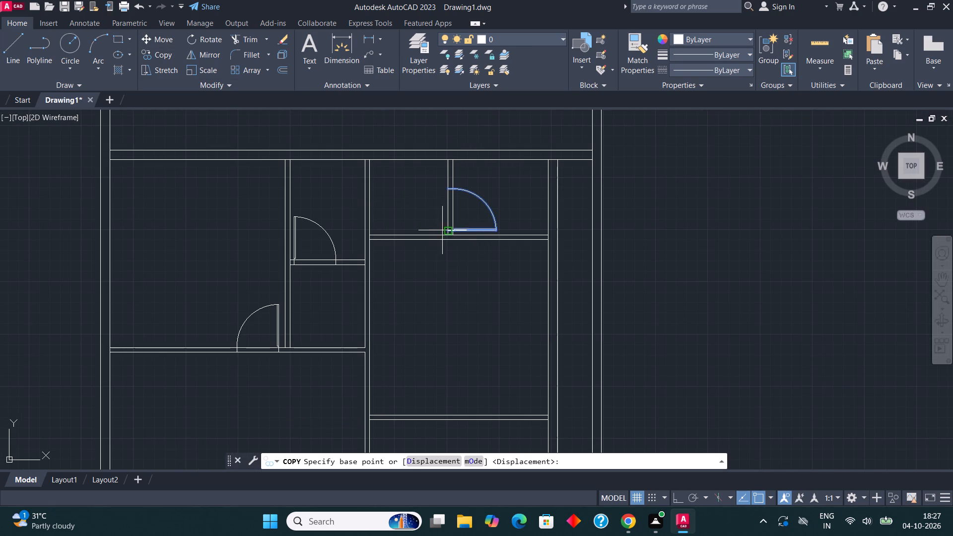
{"action": "left_click", "coordinate": [443, 231]}
{"action": "scroll", "coordinate": [539, 228], "scroll_direction": "down", "scroll_amount": 1}
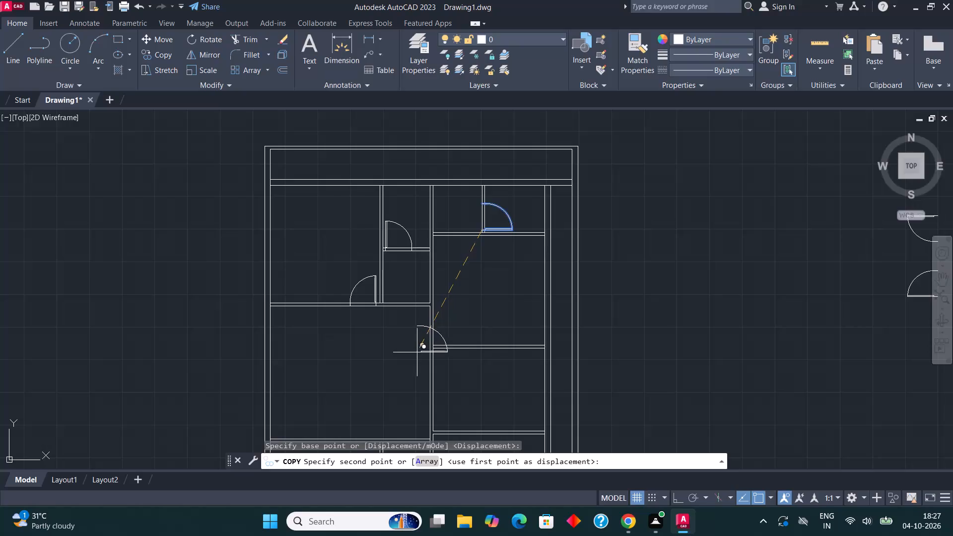
{"action": "scroll", "coordinate": [444, 336], "scroll_direction": "up", "scroll_amount": 4}
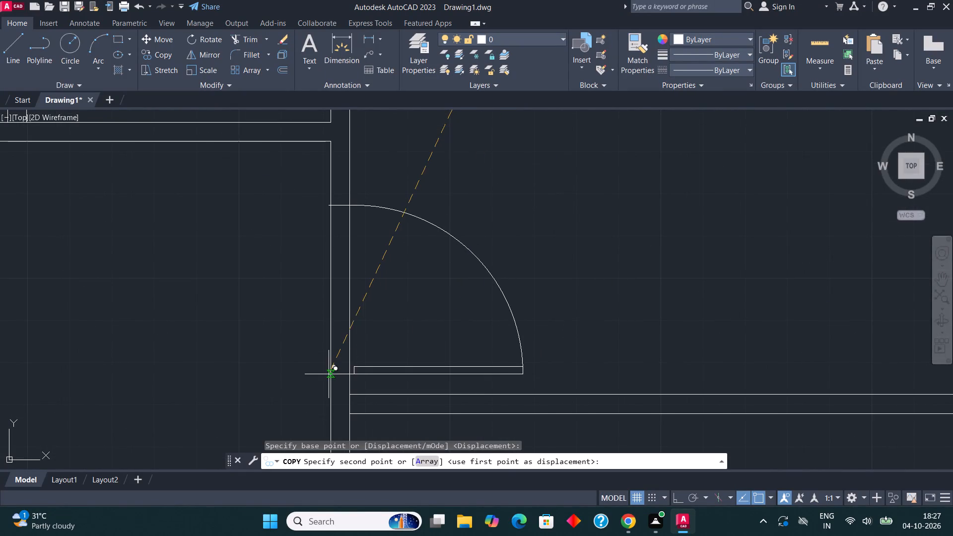
{"action": "left_click", "coordinate": [329, 374]}
{"action": "scroll", "coordinate": [462, 283], "scroll_direction": "down", "scroll_amount": 3}
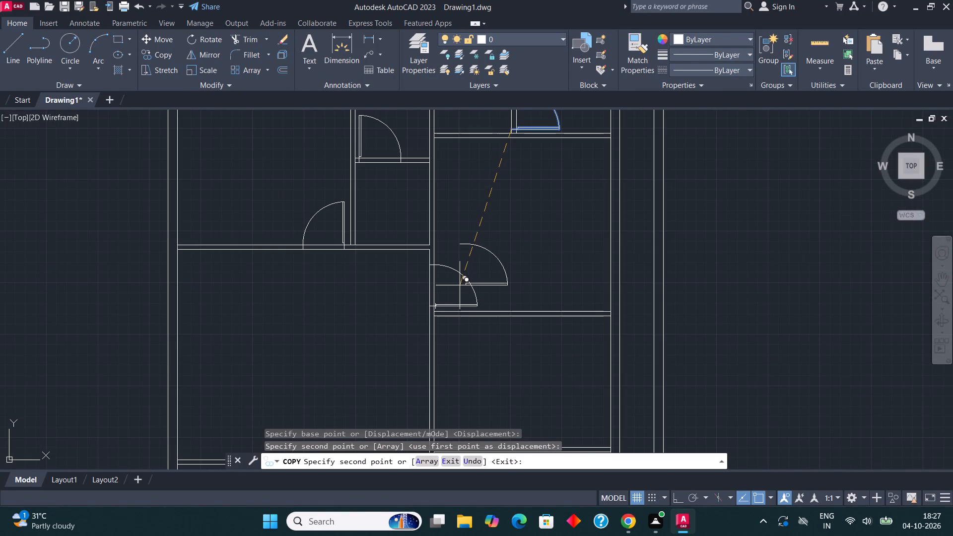
{"action": "key", "text": "Escape"}
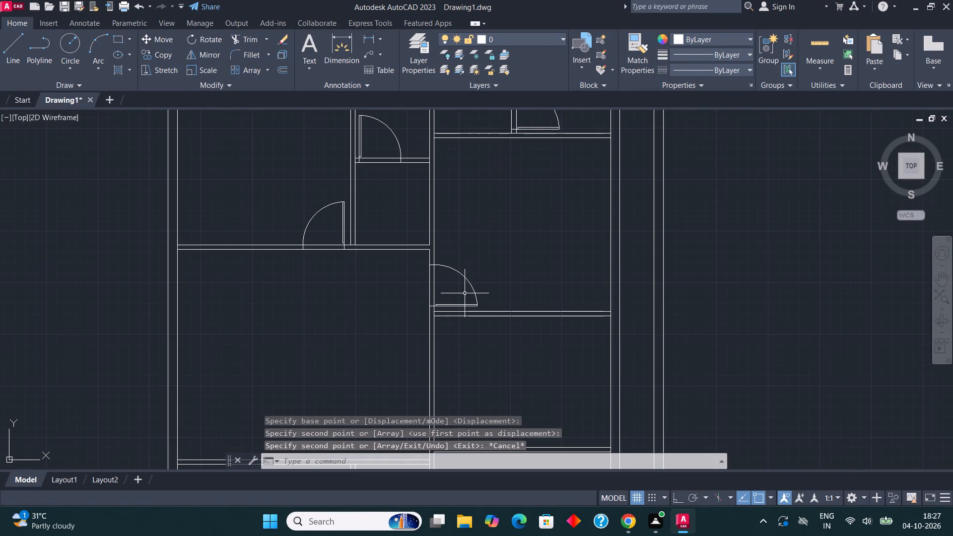
Copy that room's door onto the left wall of the room just above the two small rooms by the staircase, near its bottom corner.
{"action": "middle_click_drag", "start_coordinate": [435, 358], "coordinate": [451, 286]}
{"action": "left_click", "coordinate": [469, 232]}
{"action": "left_click", "coordinate": [161, 55]}
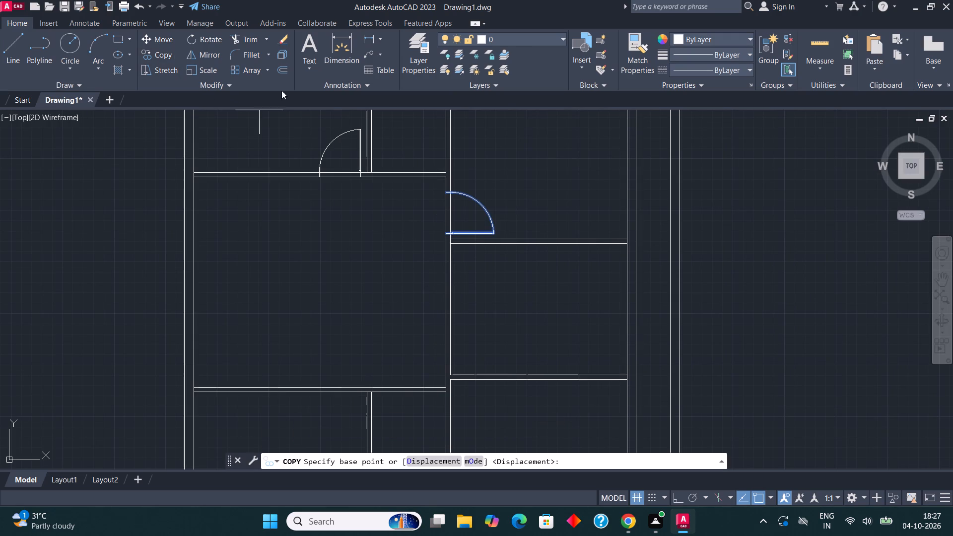
{"action": "left_click", "coordinate": [445, 234]}
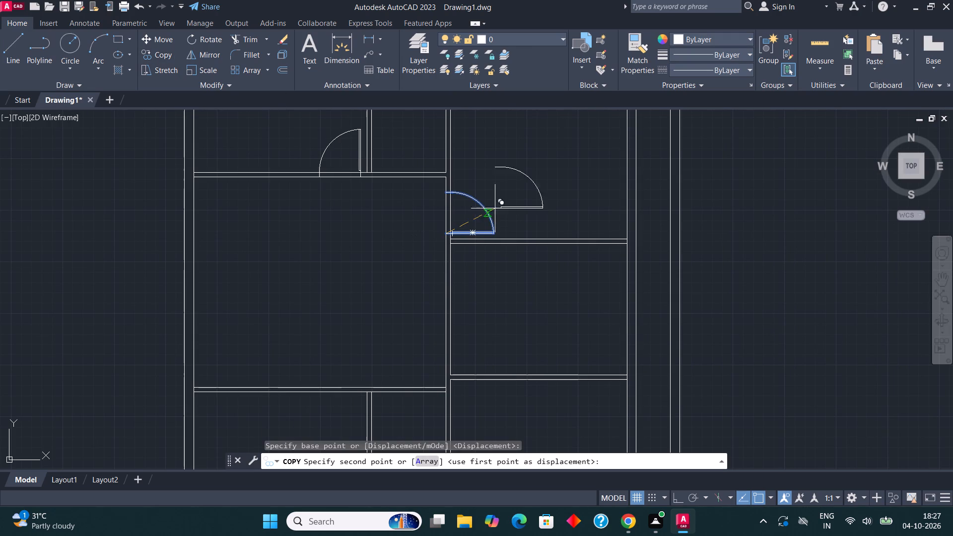
{"action": "scroll", "coordinate": [514, 194], "scroll_direction": "down", "scroll_amount": 2}
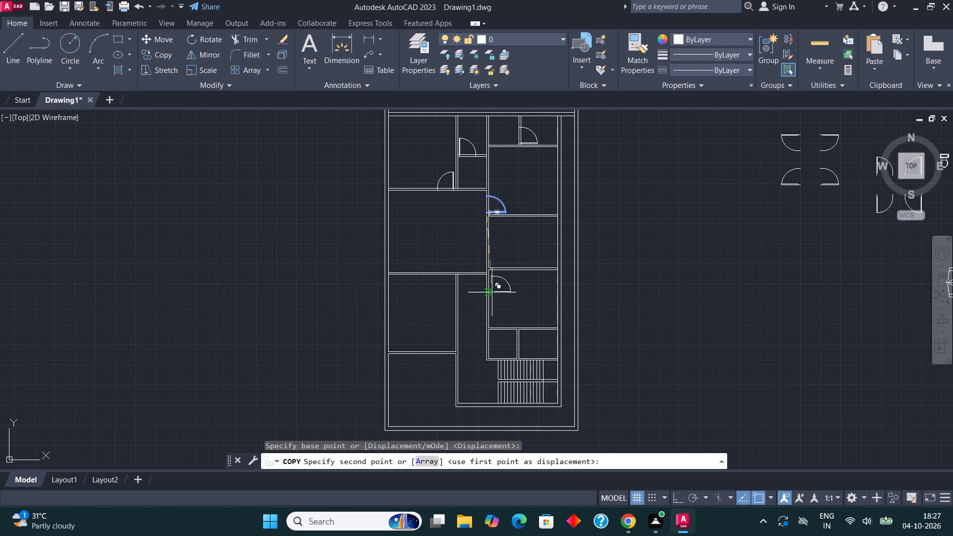
{"action": "scroll", "coordinate": [489, 329], "scroll_direction": "up", "scroll_amount": 4}
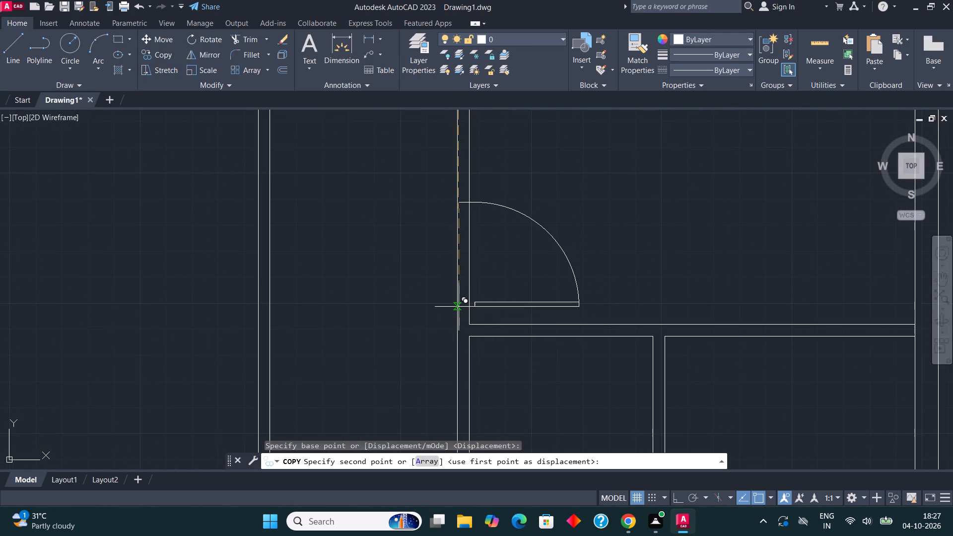
{"action": "left_click", "coordinate": [459, 306]}
Place another copy of the door on the left wall of the left small room above the staircase, near its bottom corner.
{"action": "scroll", "coordinate": [433, 292], "scroll_direction": "down", "scroll_amount": 2}
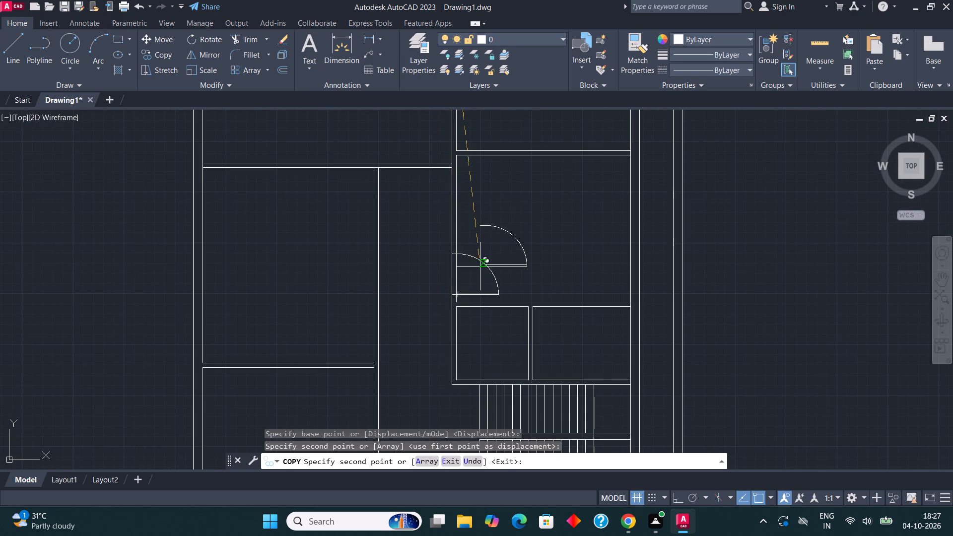
{"action": "scroll", "coordinate": [463, 375], "scroll_direction": "up", "scroll_amount": 2}
{"action": "left_click", "coordinate": [430, 373]}
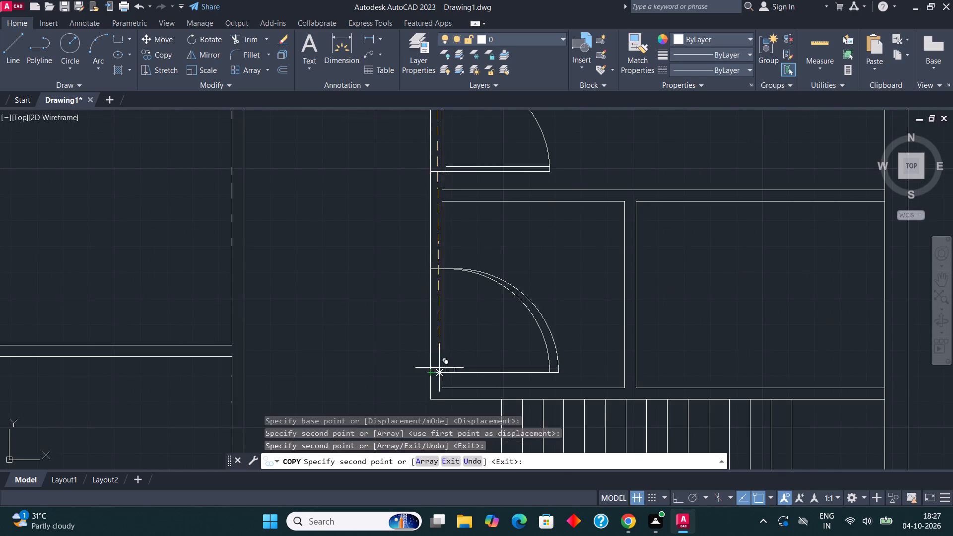
{"action": "key", "text": "Escape"}
Scale the left small room's door down to roughly 0.8 of its size about its hinge end on the outer wall line.
{"action": "left_click_drag", "start_coordinate": [478, 280], "coordinate": [475, 269]}
{"action": "left_click", "coordinate": [471, 254]}
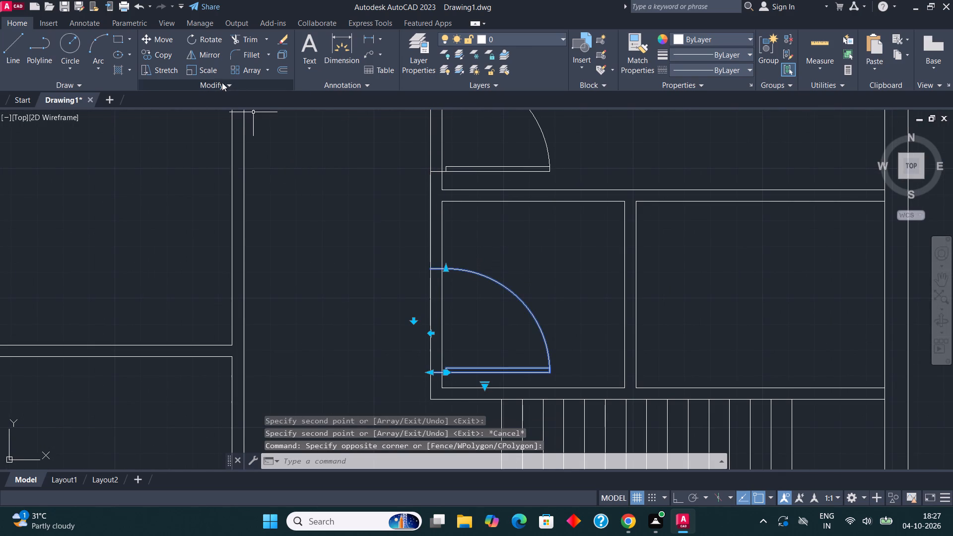
{"action": "left_click", "coordinate": [213, 73]}
{"action": "left_click", "coordinate": [430, 371]}
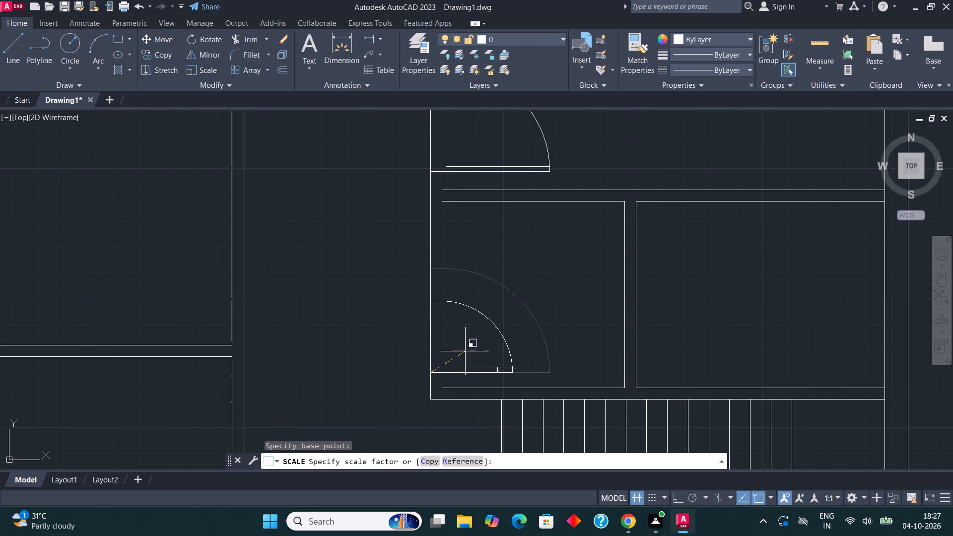
{"action": "left_click", "coordinate": [471, 349]}
Copy the lower-left vertical-leaf door onto the top wall of the right small room above the staircase, near its left corner.
{"action": "scroll", "coordinate": [502, 348], "scroll_direction": "down", "scroll_amount": 1}
{"action": "middle_click_drag", "start_coordinate": [511, 336], "coordinate": [541, 323]}
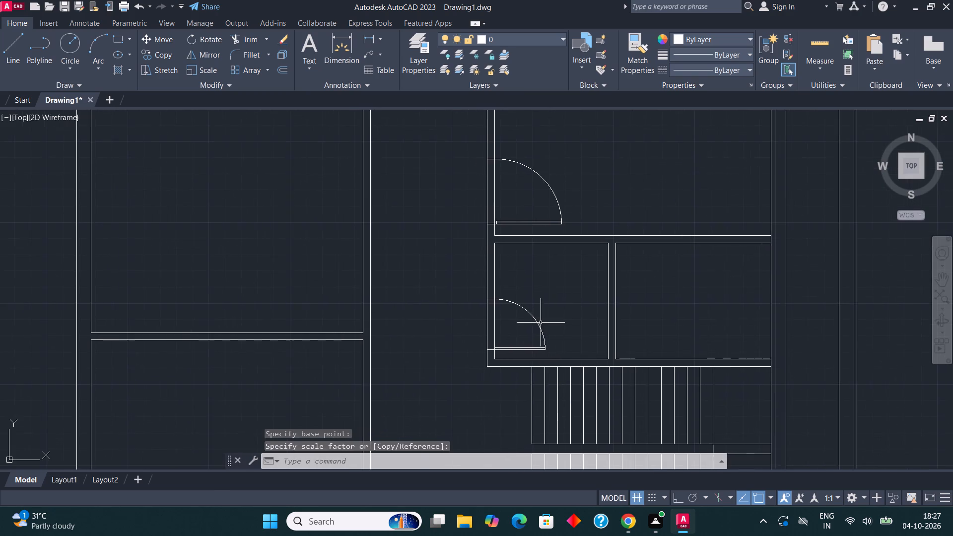
{"action": "scroll", "coordinate": [416, 327], "scroll_direction": "down", "scroll_amount": 2}
{"action": "middle_click_drag", "start_coordinate": [507, 295], "coordinate": [505, 304]}
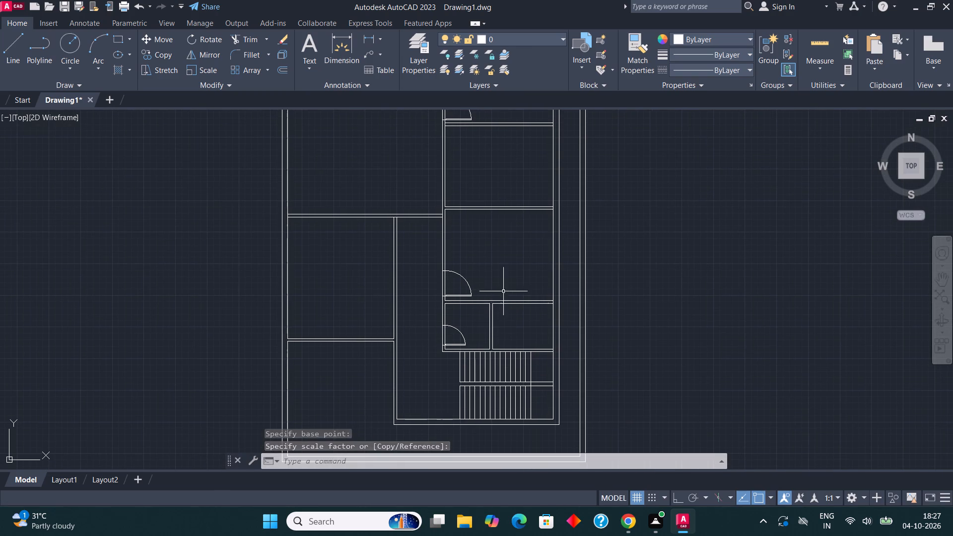
{"action": "middle_click_drag", "start_coordinate": [558, 317], "coordinate": [495, 325]}
{"action": "scroll", "coordinate": [495, 325], "scroll_direction": "down", "scroll_amount": 3}
{"action": "scroll", "coordinate": [612, 278], "scroll_direction": "up", "scroll_amount": 3}
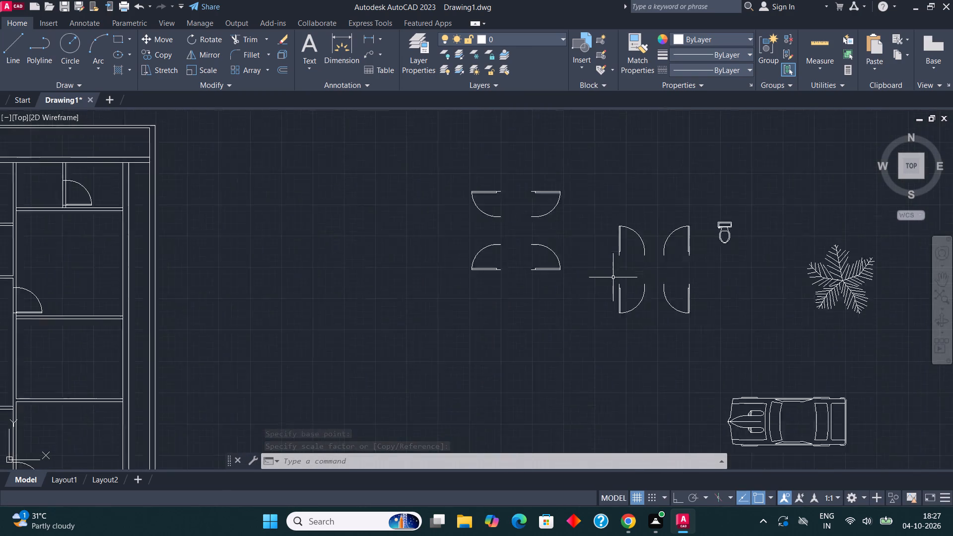
{"action": "scroll", "coordinate": [613, 277], "scroll_direction": "up", "scroll_amount": 1}
{"action": "left_click", "coordinate": [619, 308]}
{"action": "left_click", "coordinate": [628, 304]}
{"action": "left_click", "coordinate": [628, 315]}
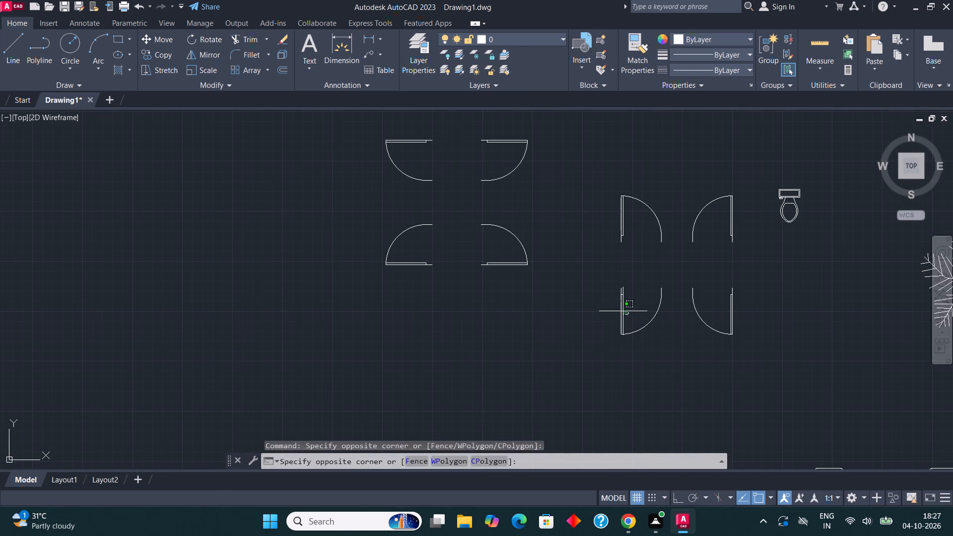
{"action": "left_click", "coordinate": [597, 306]}
{"action": "left_click", "coordinate": [163, 58]}
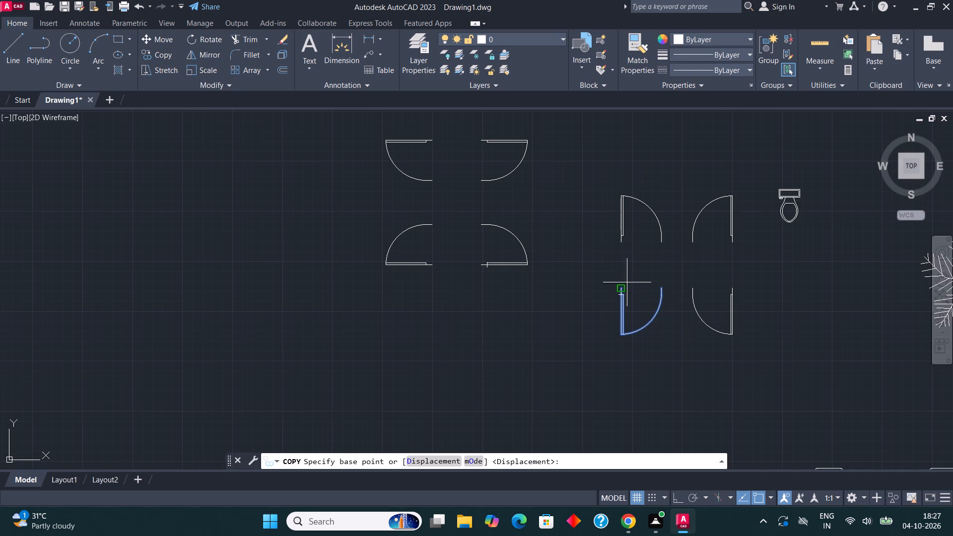
{"action": "left_click", "coordinate": [620, 285]}
{"action": "scroll", "coordinate": [714, 249], "scroll_direction": "down", "scroll_amount": 3}
{"action": "middle_click_drag", "start_coordinate": [633, 306], "coordinate": [639, 306]}
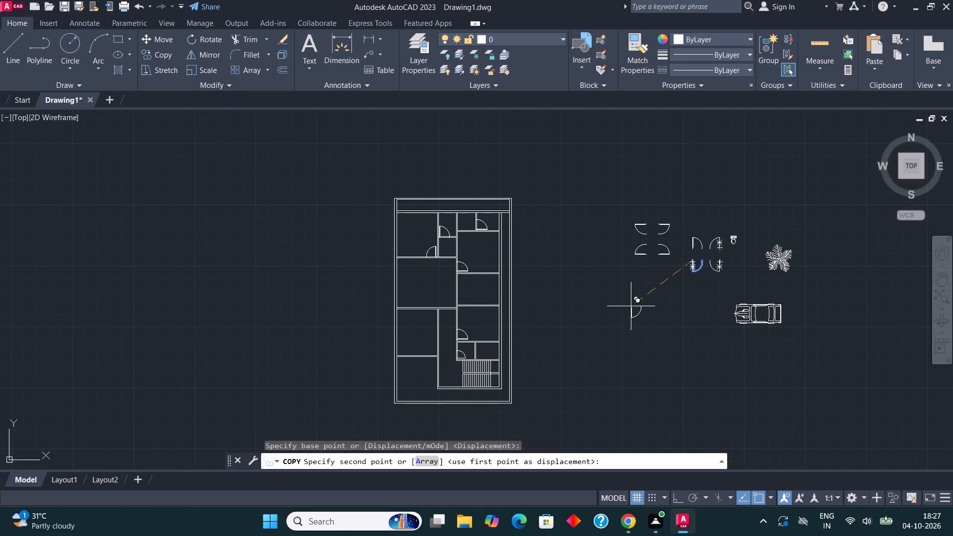
{"action": "middle_click_drag", "start_coordinate": [639, 306], "coordinate": [722, 287]}
{"action": "scroll", "coordinate": [564, 319], "scroll_direction": "up", "scroll_amount": 6}
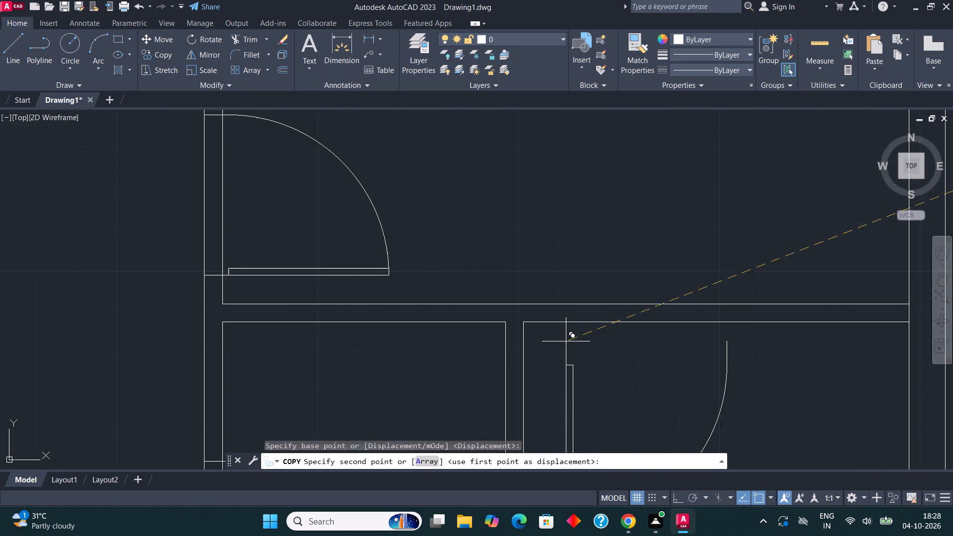
{"action": "left_click", "coordinate": [539, 308]}
{"action": "key", "text": "Escape"}
Scale the right small room's door down to roughly 0.8 of its size about its hinge end on the upper wall line.
{"action": "left_click", "coordinate": [548, 335]}
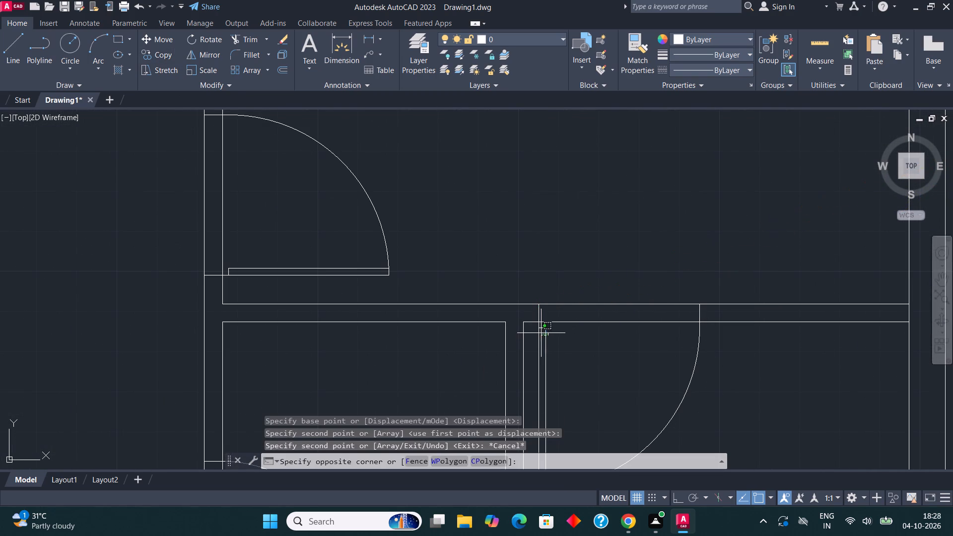
{"action": "left_click", "coordinate": [541, 333]}
{"action": "left_click", "coordinate": [208, 71]}
{"action": "scroll", "coordinate": [389, 256], "scroll_direction": "down", "scroll_amount": 1}
{"action": "middle_click_drag", "start_coordinate": [516, 296], "coordinate": [505, 277]}
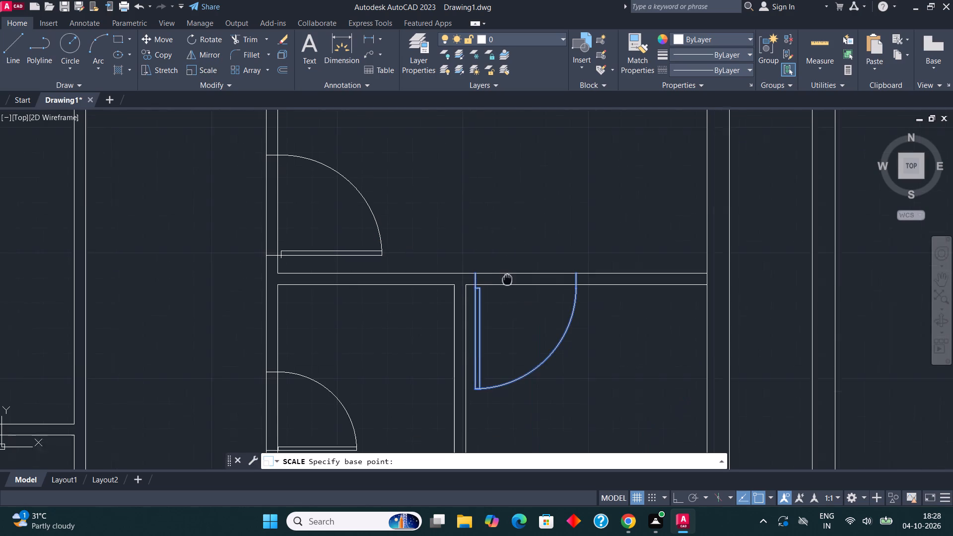
{"action": "middle_click_drag", "start_coordinate": [505, 277], "coordinate": [500, 266]}
{"action": "left_click", "coordinate": [466, 255]}
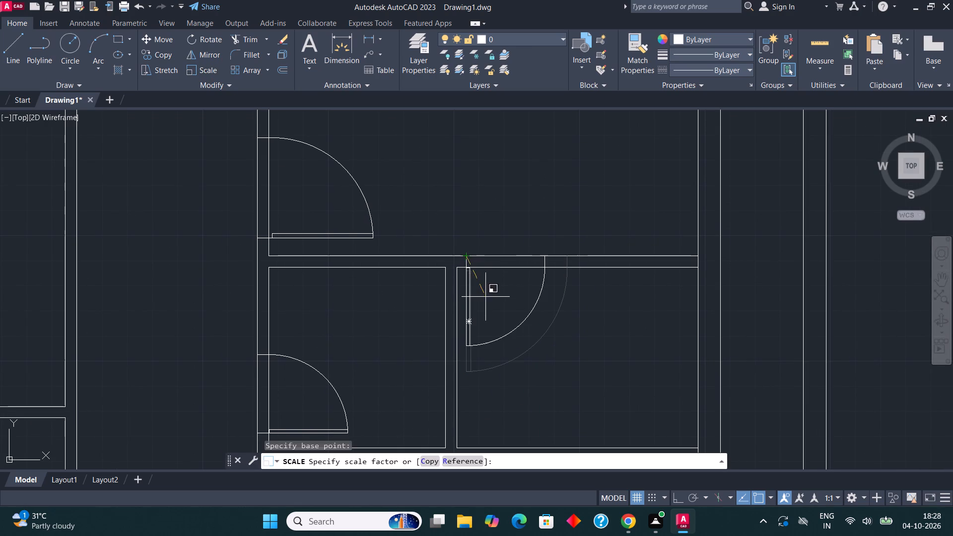
{"action": "left_click", "coordinate": [485, 297]}
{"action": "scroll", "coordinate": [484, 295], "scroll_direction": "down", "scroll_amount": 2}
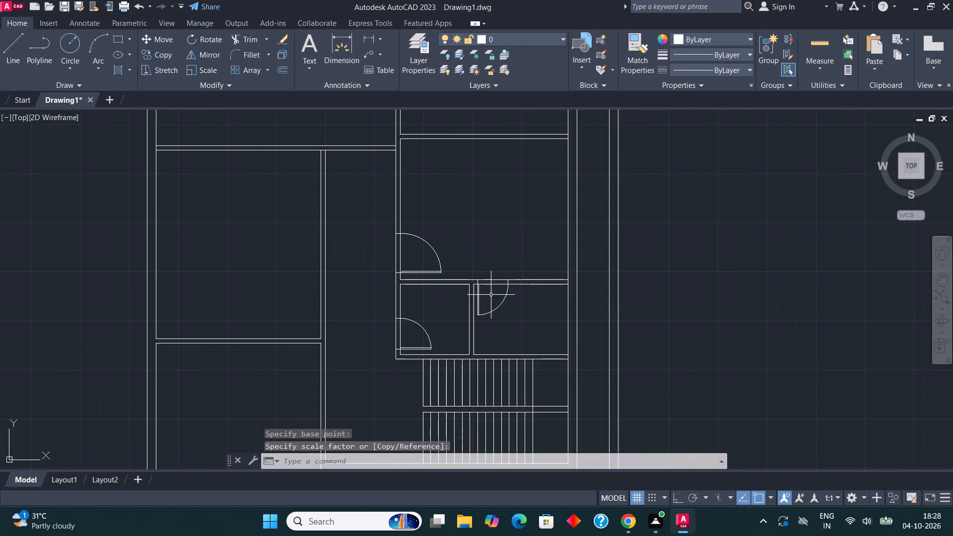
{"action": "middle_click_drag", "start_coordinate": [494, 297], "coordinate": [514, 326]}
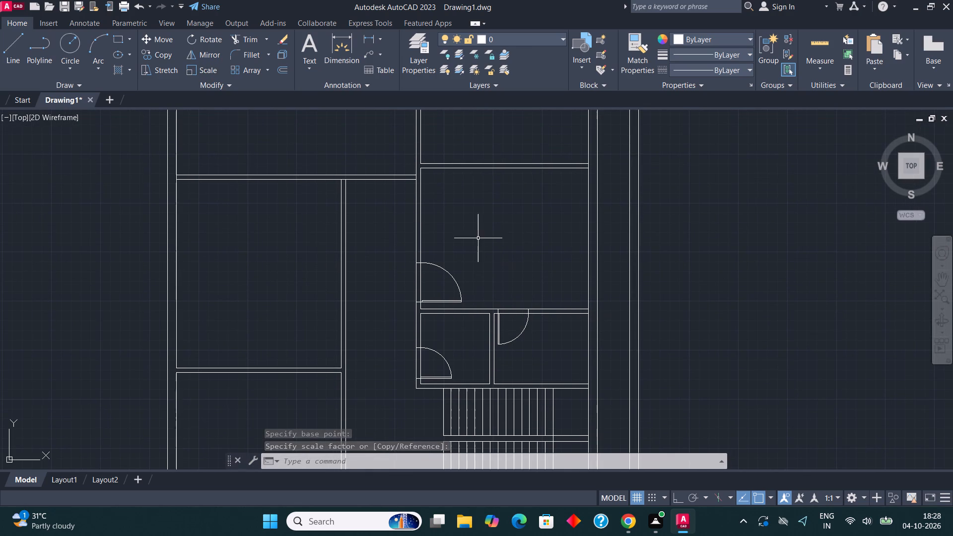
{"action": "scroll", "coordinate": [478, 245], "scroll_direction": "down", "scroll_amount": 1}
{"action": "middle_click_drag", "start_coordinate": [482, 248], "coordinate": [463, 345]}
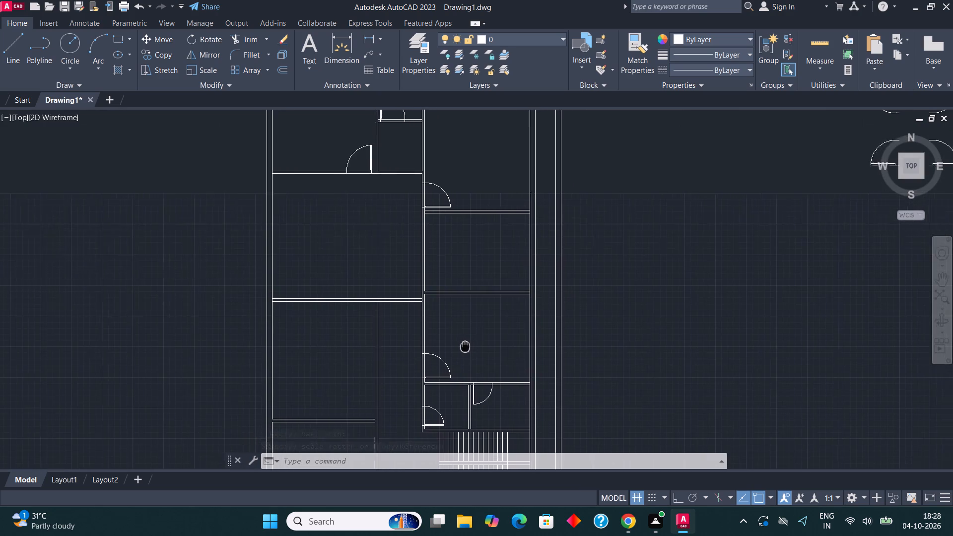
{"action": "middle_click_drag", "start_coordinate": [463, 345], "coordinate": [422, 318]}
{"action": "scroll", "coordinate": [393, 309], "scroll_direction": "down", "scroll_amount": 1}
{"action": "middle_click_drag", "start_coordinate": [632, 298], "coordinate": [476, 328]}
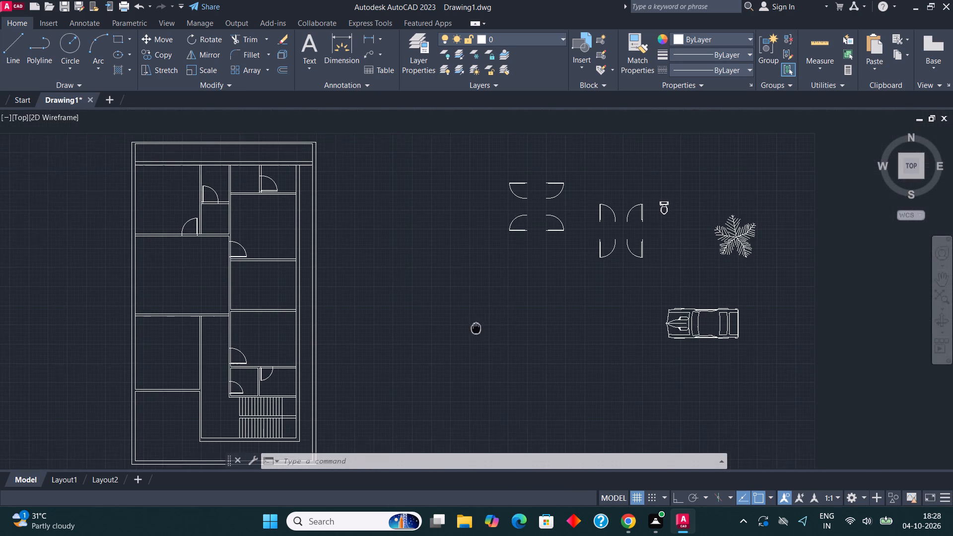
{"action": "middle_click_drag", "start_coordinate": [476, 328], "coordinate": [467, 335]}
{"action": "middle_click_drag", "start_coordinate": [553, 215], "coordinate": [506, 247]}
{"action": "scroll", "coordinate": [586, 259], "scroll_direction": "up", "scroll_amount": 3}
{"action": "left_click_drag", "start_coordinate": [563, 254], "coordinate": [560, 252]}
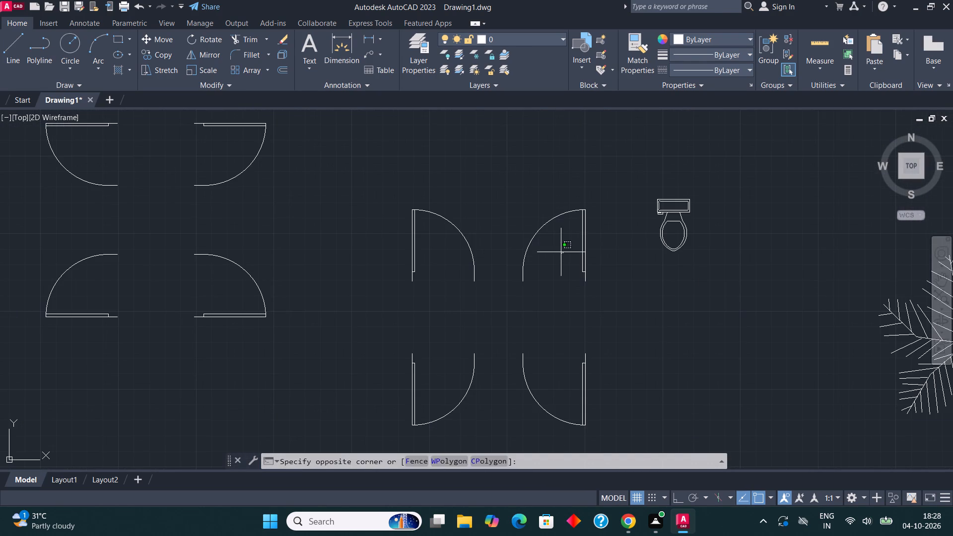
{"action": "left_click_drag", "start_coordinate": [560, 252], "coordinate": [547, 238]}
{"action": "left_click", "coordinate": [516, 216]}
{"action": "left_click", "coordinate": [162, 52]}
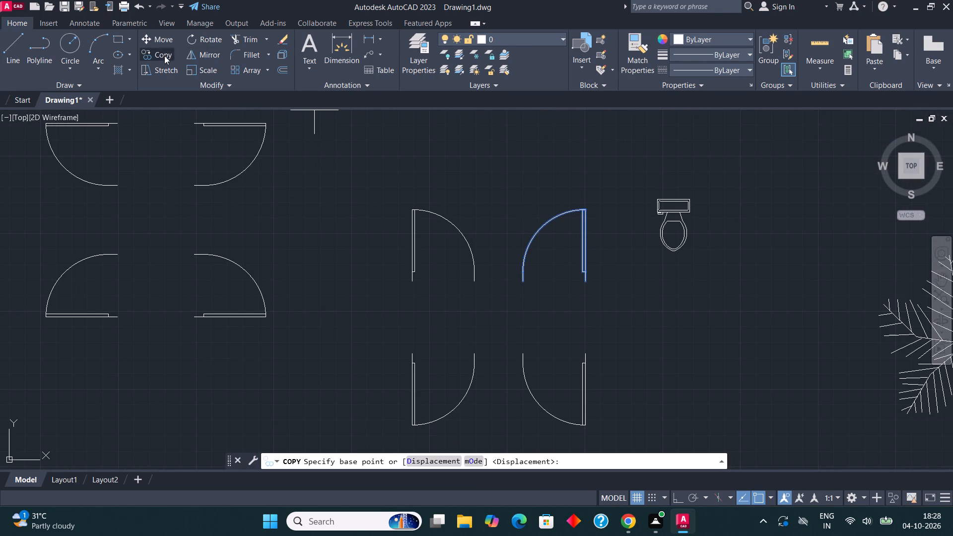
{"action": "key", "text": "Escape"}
Move the upper-right vertical-leaf source door left against the upper-left one, so their arc ends meet as a double door.
{"action": "left_click_drag", "start_coordinate": [587, 285], "coordinate": [571, 263]}
{"action": "left_click", "coordinate": [526, 229]}
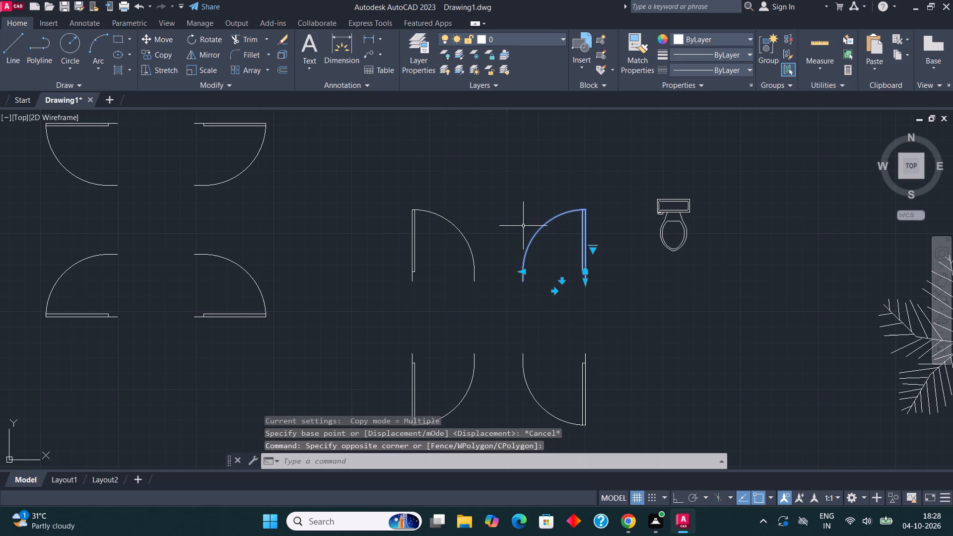
{"action": "left_click", "coordinate": [154, 38]}
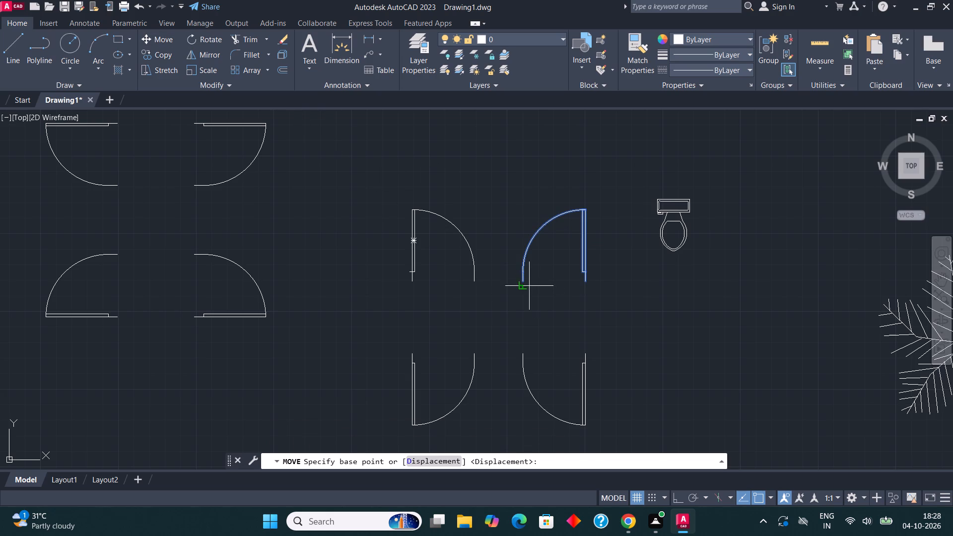
{"action": "left_click", "coordinate": [524, 284]}
{"action": "left_click", "coordinate": [475, 281]}
{"action": "key", "text": "Escape"}
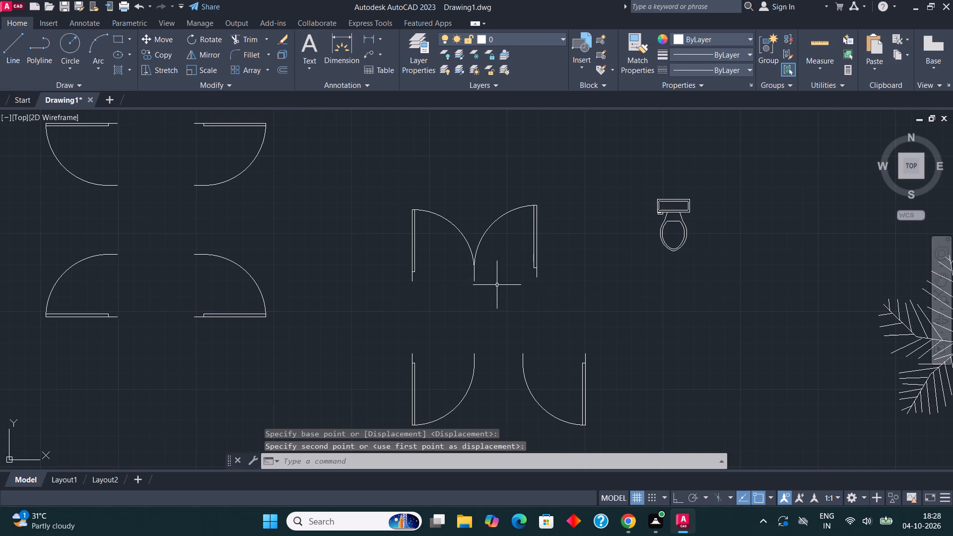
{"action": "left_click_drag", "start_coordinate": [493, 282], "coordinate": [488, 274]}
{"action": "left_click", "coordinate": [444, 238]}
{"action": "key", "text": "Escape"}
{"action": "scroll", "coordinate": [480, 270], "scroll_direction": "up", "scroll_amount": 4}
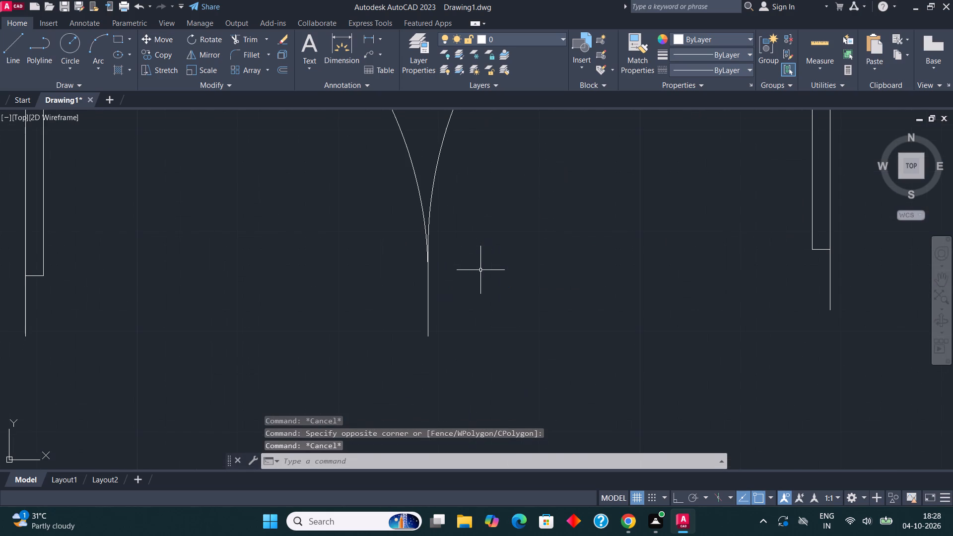
Undo the last move of the upper-right vertical-leaf source door.
{"action": "scroll", "coordinate": [481, 274], "scroll_direction": "down", "scroll_amount": 3}
{"action": "middle_click_drag", "start_coordinate": [492, 298], "coordinate": [496, 307]}
{"action": "left_click_drag", "start_coordinate": [497, 301], "coordinate": [492, 294]}
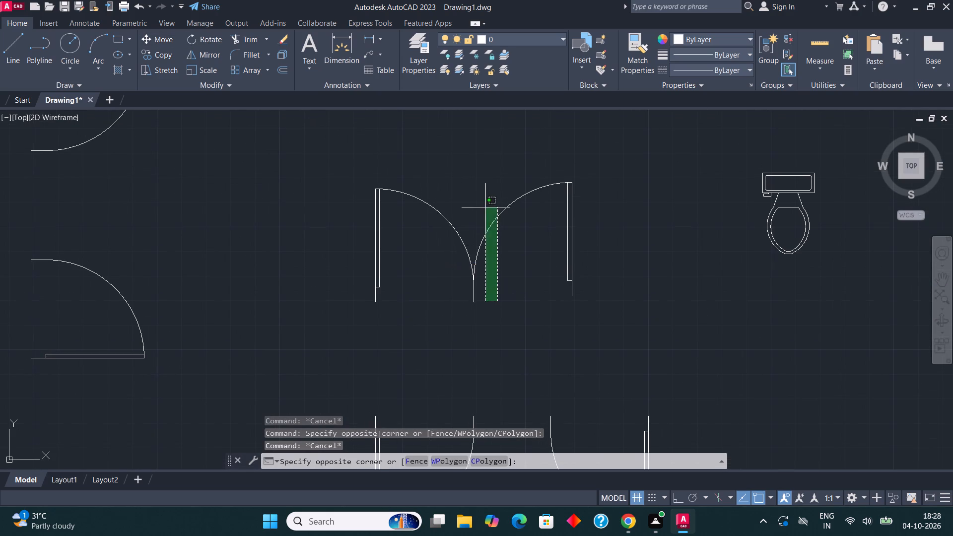
{"action": "left_click", "coordinate": [499, 202]}
{"action": "key", "text": "Escape"}
{"action": "key", "text": "ctrl+z"}
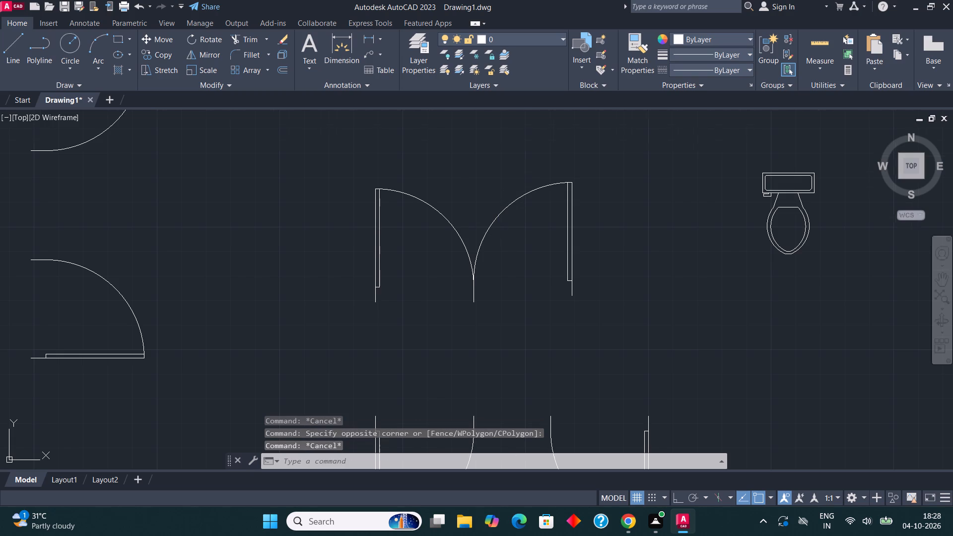
{"action": "key", "text": "ctrl+z"}
Move the upper-right vertical-leaf door by its arc's lower end onto the upper-left door's arc end to form a double door.
{"action": "left_click", "coordinate": [527, 257]}
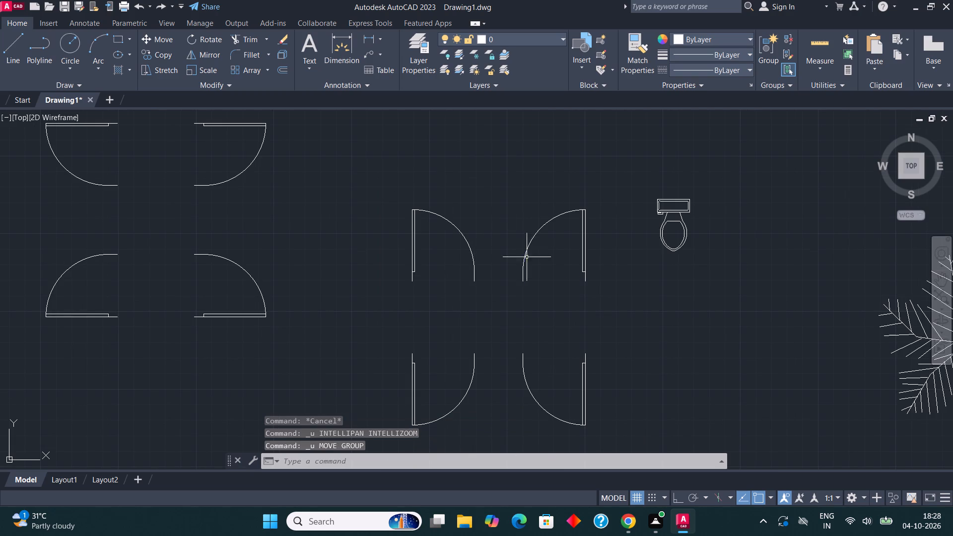
{"action": "left_click", "coordinate": [518, 245]}
{"action": "left_click", "coordinate": [495, 178]}
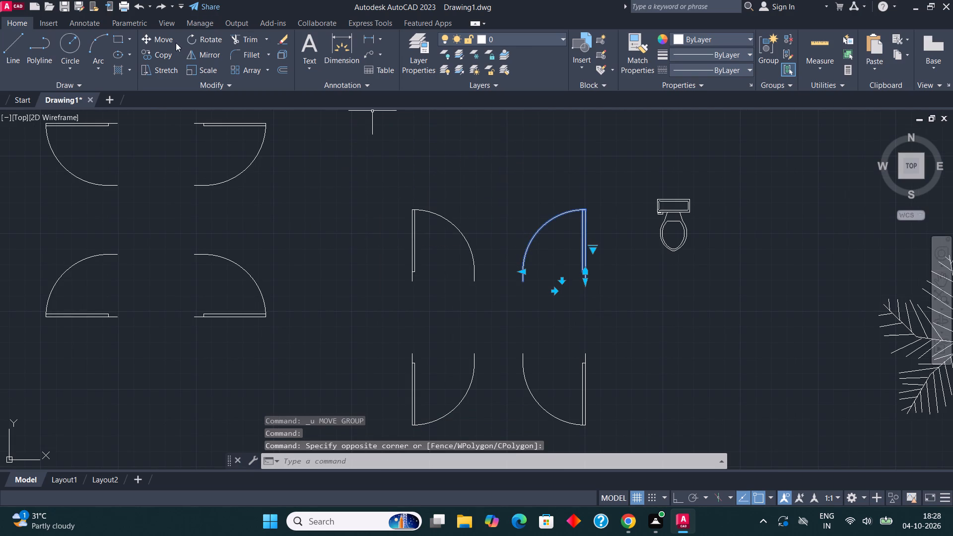
{"action": "left_click", "coordinate": [163, 38]}
{"action": "scroll", "coordinate": [517, 285], "scroll_direction": "up", "scroll_amount": 2}
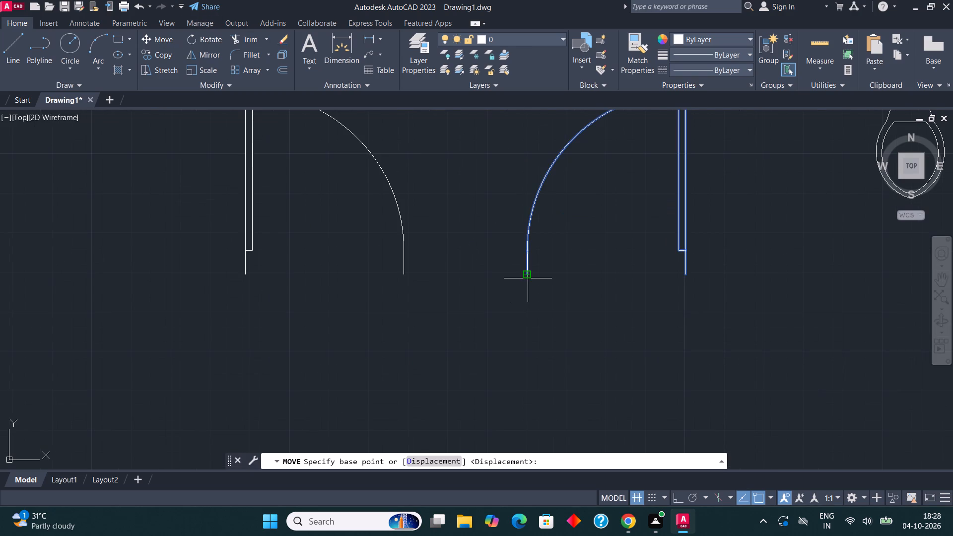
{"action": "left_click", "coordinate": [528, 278]}
{"action": "left_click", "coordinate": [407, 277]}
{"action": "scroll", "coordinate": [415, 301], "scroll_direction": "down", "scroll_amount": 3}
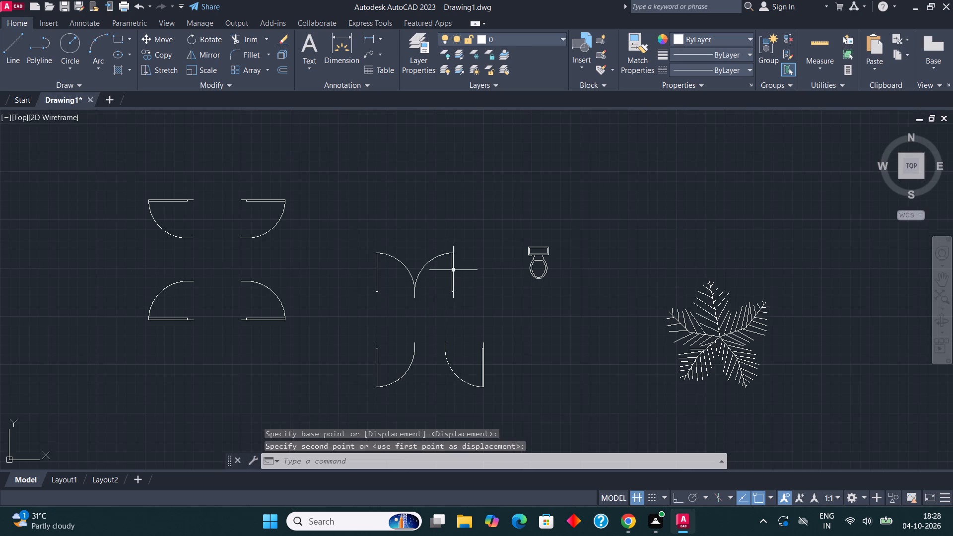
{"action": "left_click_drag", "start_coordinate": [451, 268], "coordinate": [440, 261]}
{"action": "key", "text": "Escape"}
Scale the double door down to roughly 0.6 of its size about a point between its leaves.
{"action": "left_click_drag", "start_coordinate": [426, 278], "coordinate": [418, 265]}
{"action": "left_click", "coordinate": [367, 222]}
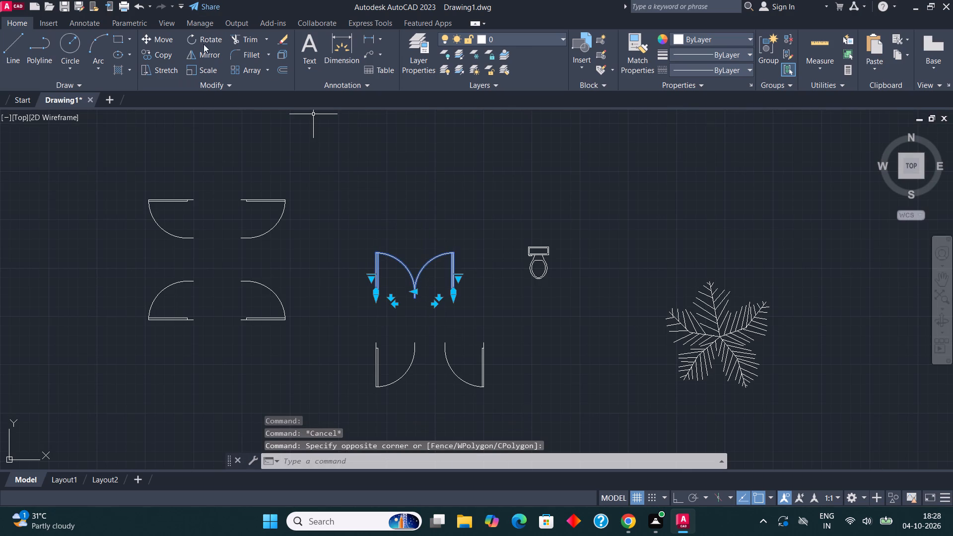
{"action": "left_click", "coordinate": [208, 67]}
{"action": "left_click", "coordinate": [393, 278]}
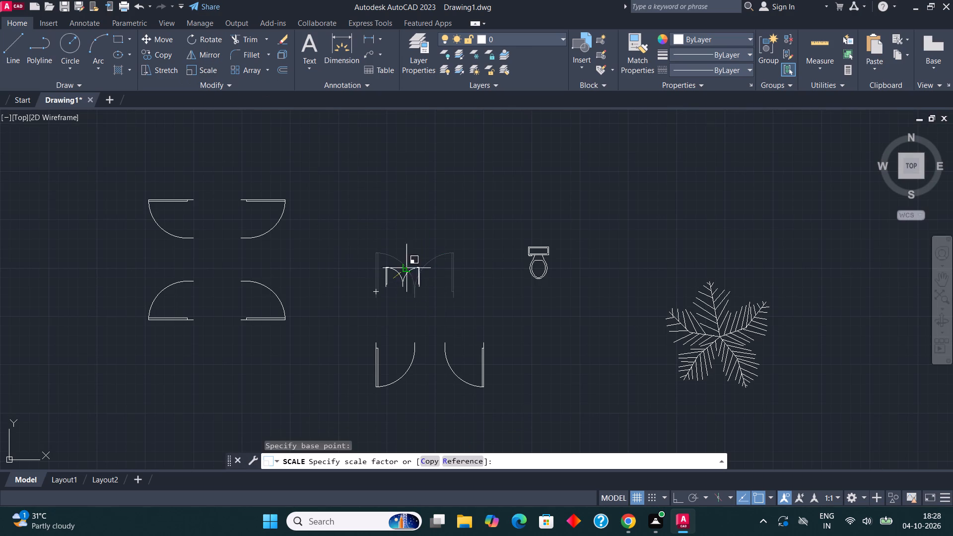
{"action": "left_click", "coordinate": [411, 268]}
Rotate the scaled double door to 270° with Ortho on so its leaves lie horizontally.
{"action": "left_click_drag", "start_coordinate": [429, 302], "coordinate": [425, 294]}
{"action": "left_click", "coordinate": [367, 247]}
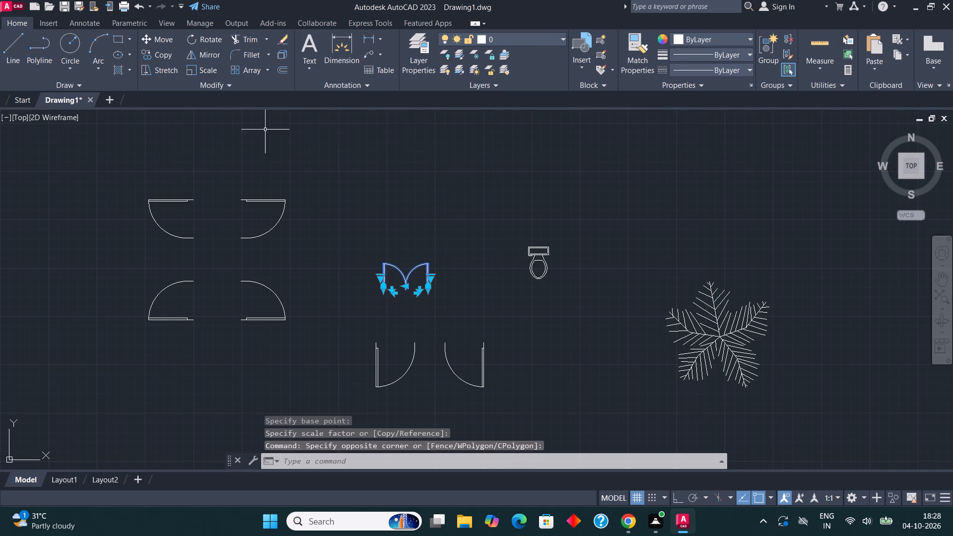
{"action": "left_click", "coordinate": [210, 46]}
{"action": "left_click", "coordinate": [423, 291]}
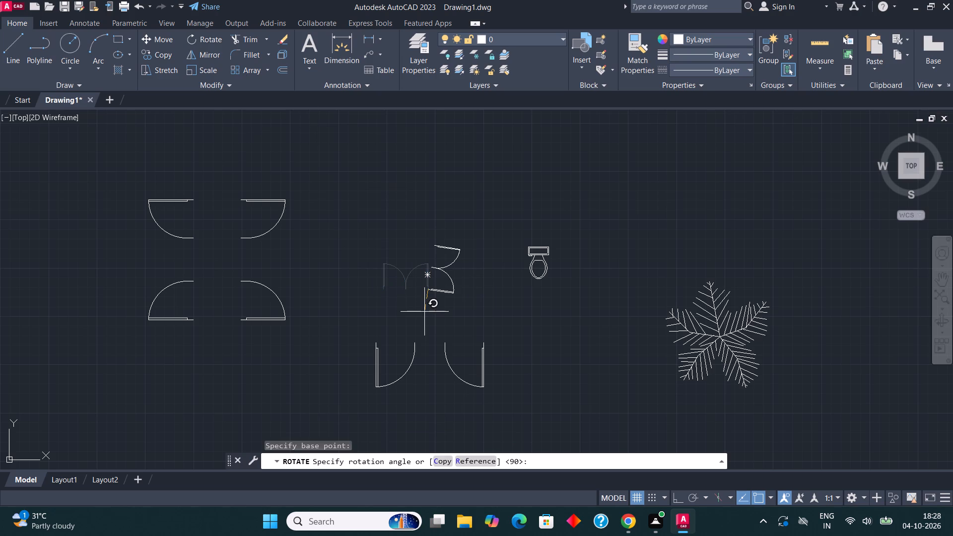
{"action": "key", "text": "F8"}
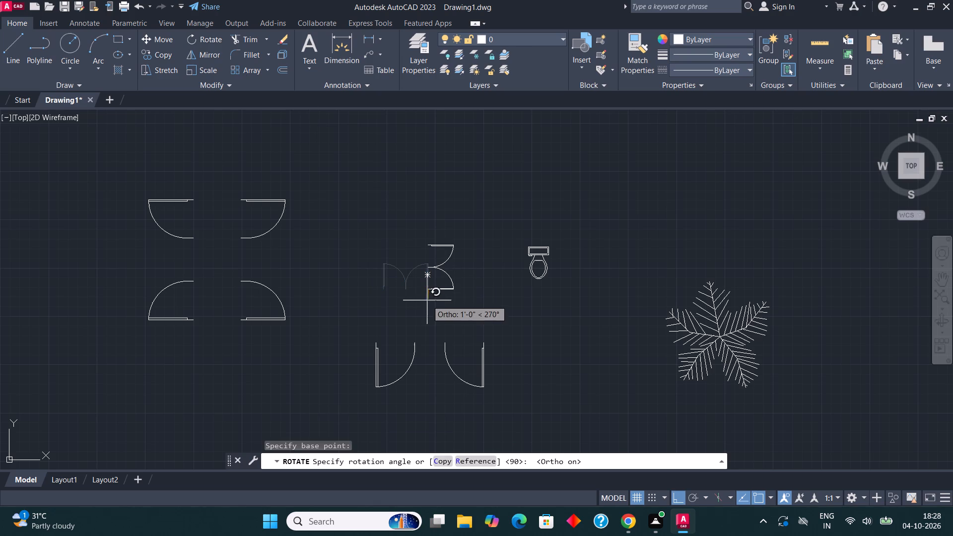
{"action": "left_click", "coordinate": [427, 300]}
Mirror the rotated double door about a vertical line on its hinge side, keeping the source objects.
{"action": "left_click", "coordinate": [451, 304]}
{"action": "left_click", "coordinate": [426, 236]}
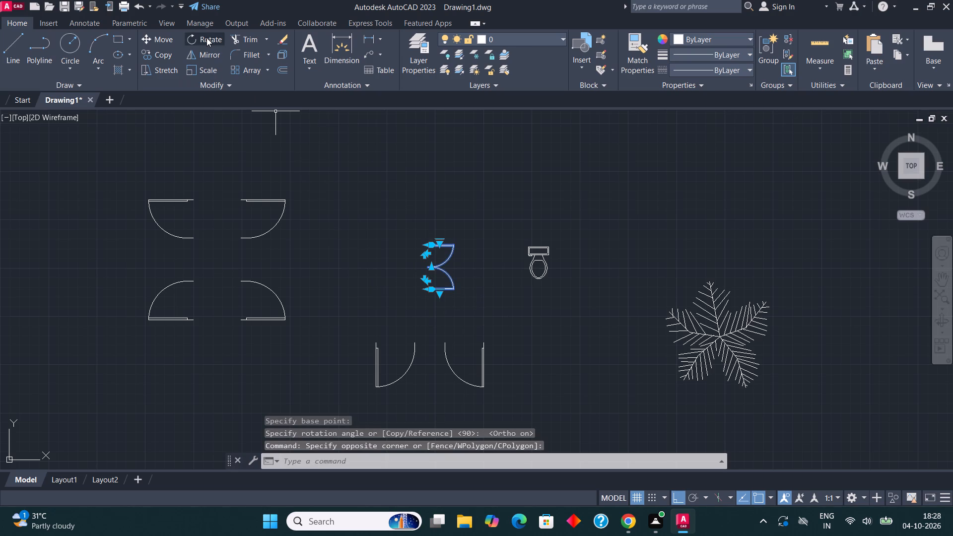
{"action": "left_click", "coordinate": [219, 51]}
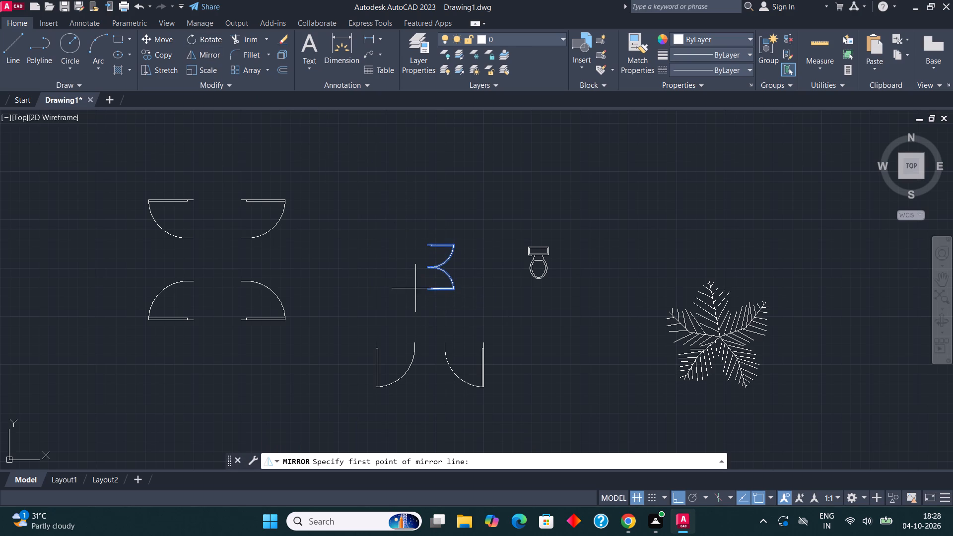
{"action": "left_click", "coordinate": [407, 267]}
{"action": "left_click", "coordinate": [406, 282]}
{"action": "left_click", "coordinate": [441, 463]}
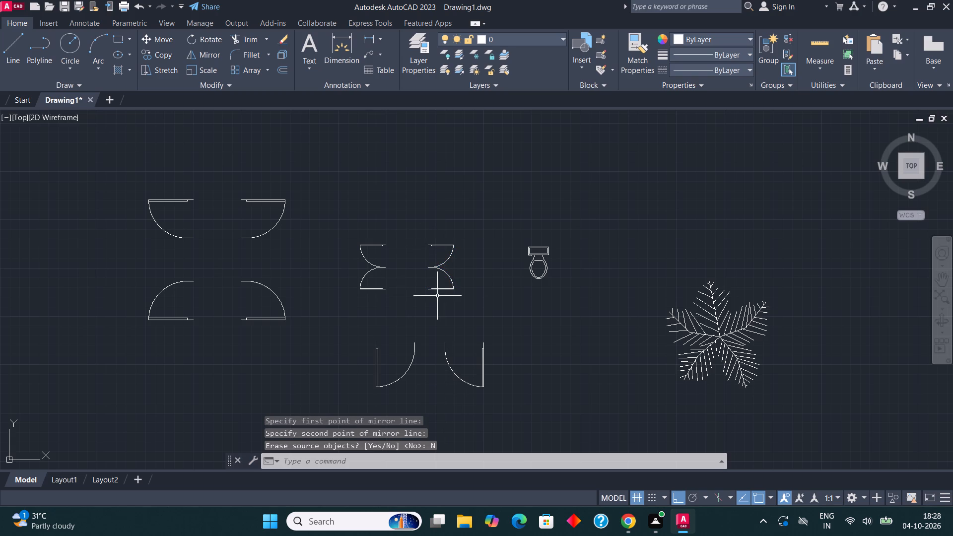
Copy the original double door, with Ortho off, onto the bottom-left room's right wall, opening toward the staircase.
{"action": "left_click_drag", "start_coordinate": [449, 297], "coordinate": [445, 291]}
{"action": "left_click", "coordinate": [401, 222]}
{"action": "left_click", "coordinate": [152, 53]}
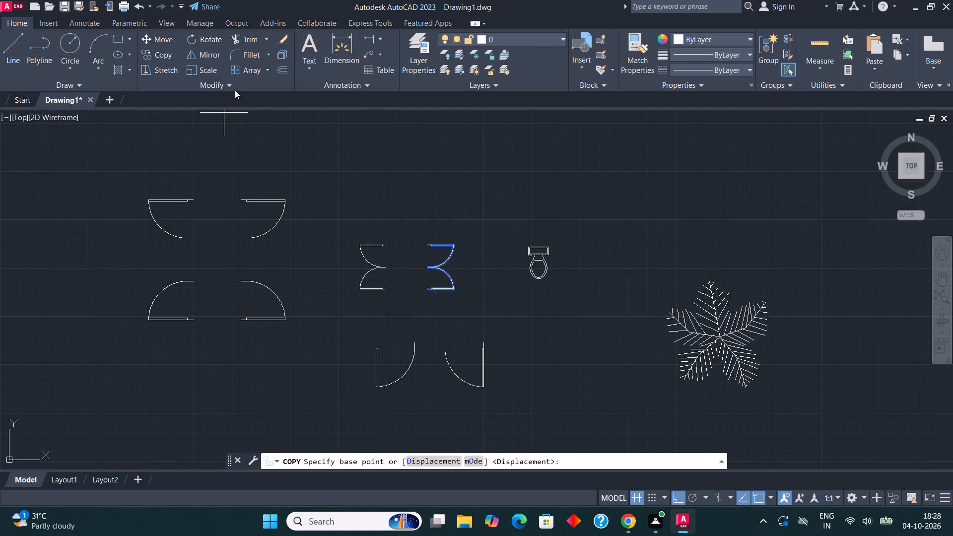
{"action": "left_click", "coordinate": [424, 290]}
{"action": "scroll", "coordinate": [602, 234], "scroll_direction": "down", "scroll_amount": 2}
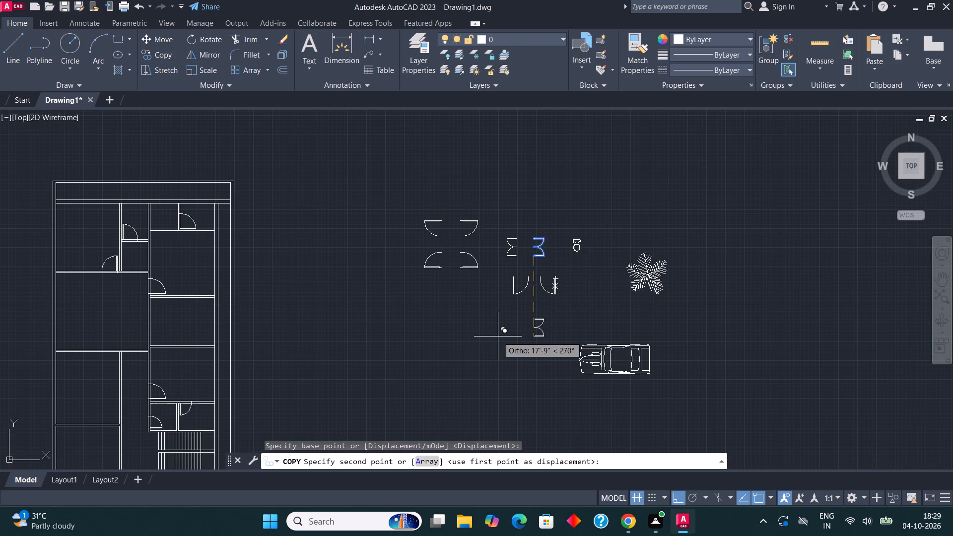
{"action": "key", "text": "F8"}
{"action": "scroll", "coordinate": [621, 266], "scroll_direction": "down", "scroll_amount": 2}
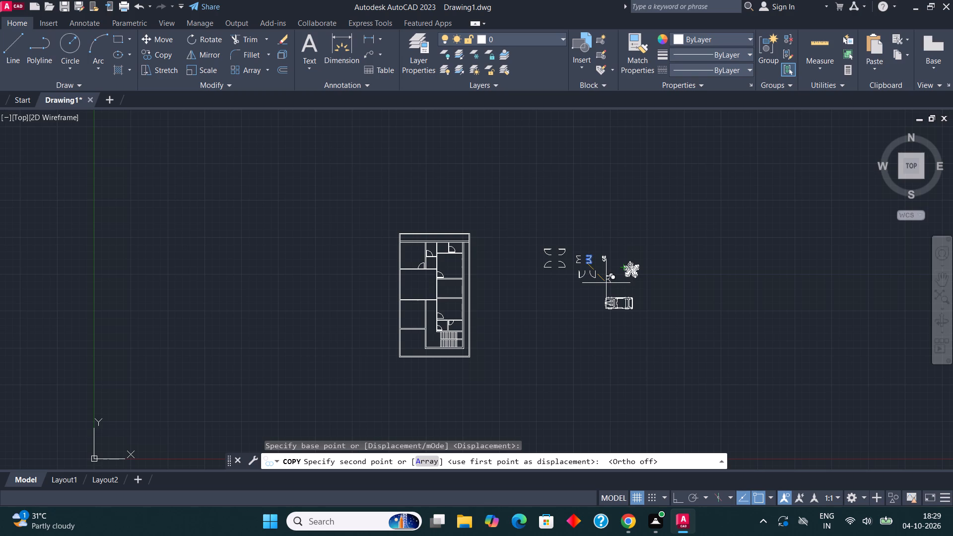
{"action": "scroll", "coordinate": [412, 342], "scroll_direction": "up", "scroll_amount": 3}
{"action": "scroll", "coordinate": [464, 355], "scroll_direction": "up", "scroll_amount": 3}
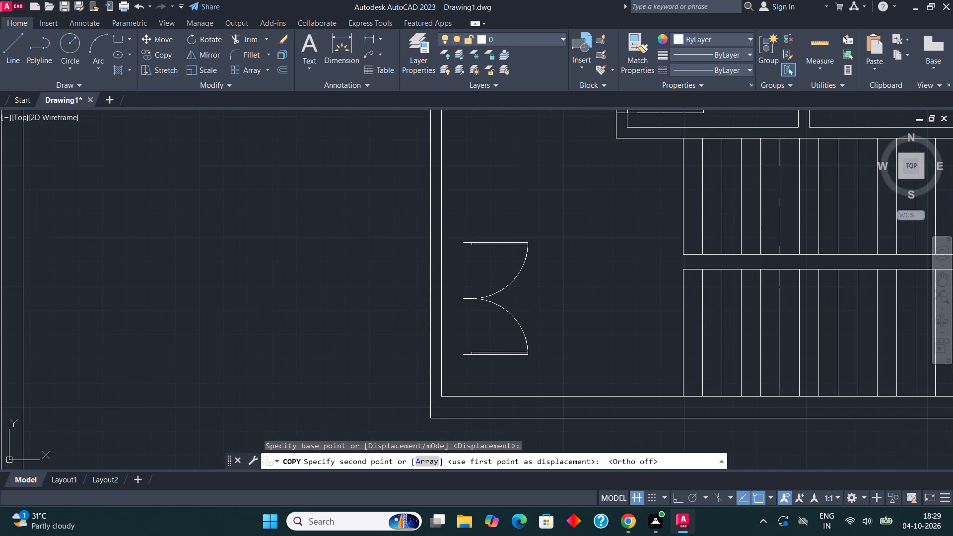
{"action": "left_click", "coordinate": [433, 352]}
{"action": "scroll", "coordinate": [518, 346], "scroll_direction": "down", "scroll_amount": 1}
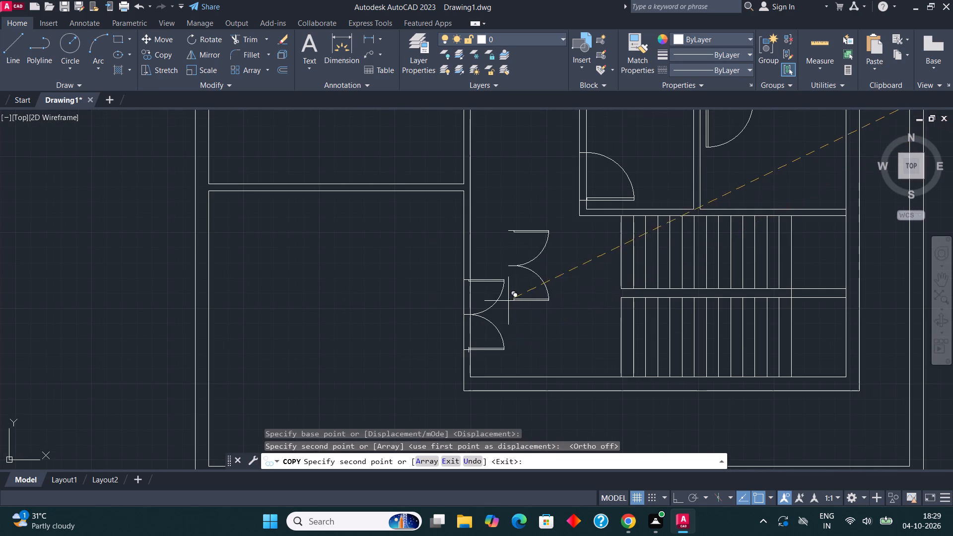
{"action": "middle_click_drag", "start_coordinate": [506, 301], "coordinate": [425, 364]}
{"action": "scroll", "coordinate": [402, 381], "scroll_direction": "down", "scroll_amount": 3}
{"action": "key", "text": "Escape"}
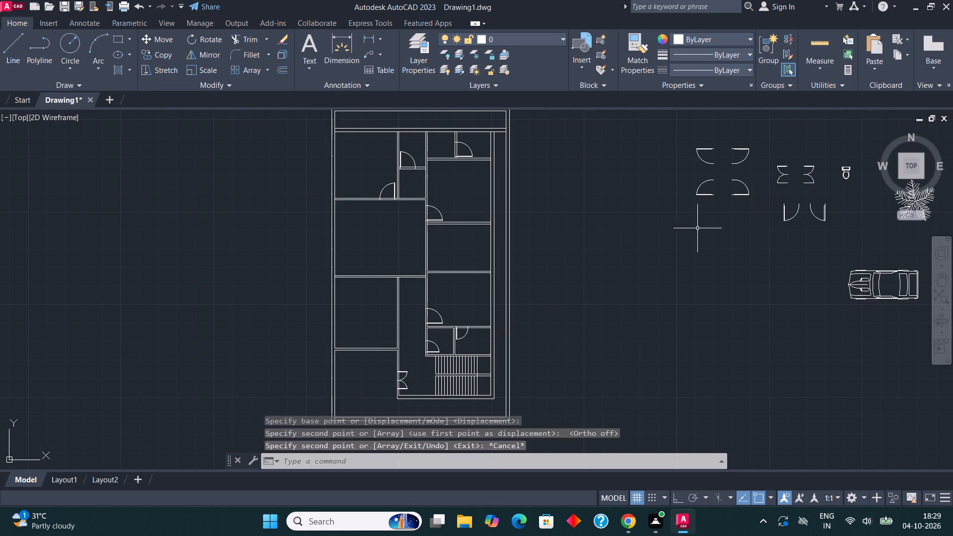
Move the mirrored double door onto the right wall of the room above the bottom-left room, near its lower corner.
{"action": "left_click", "coordinate": [788, 192]}
{"action": "left_click", "coordinate": [784, 154]}
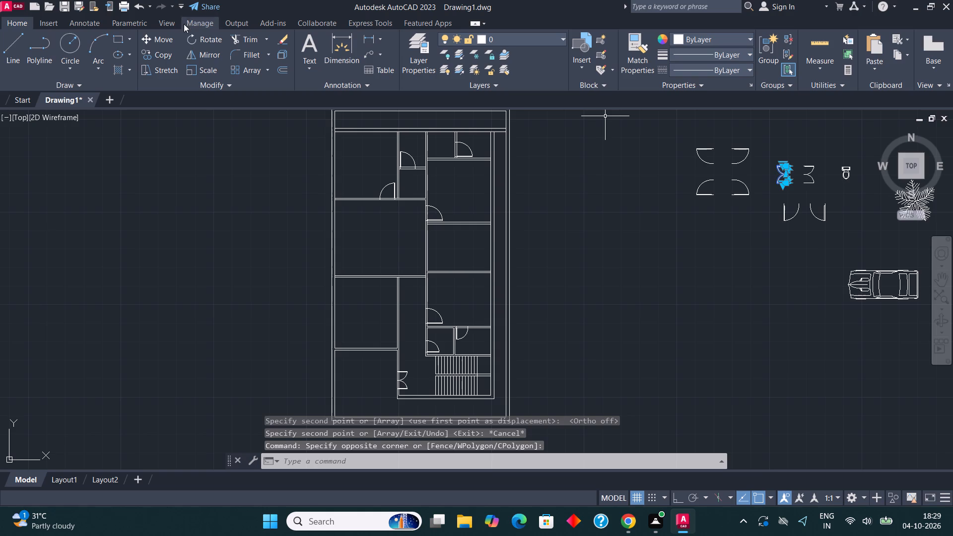
{"action": "left_click", "coordinate": [161, 39]}
{"action": "scroll", "coordinate": [786, 173], "scroll_direction": "up", "scroll_amount": 2}
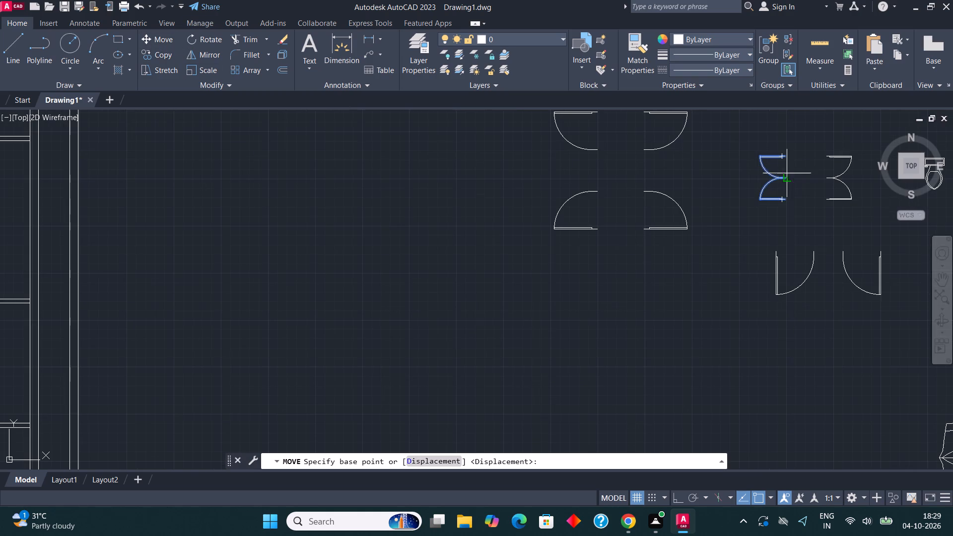
{"action": "left_click", "coordinate": [787, 202]}
{"action": "scroll", "coordinate": [800, 194], "scroll_direction": "down", "scroll_amount": 2}
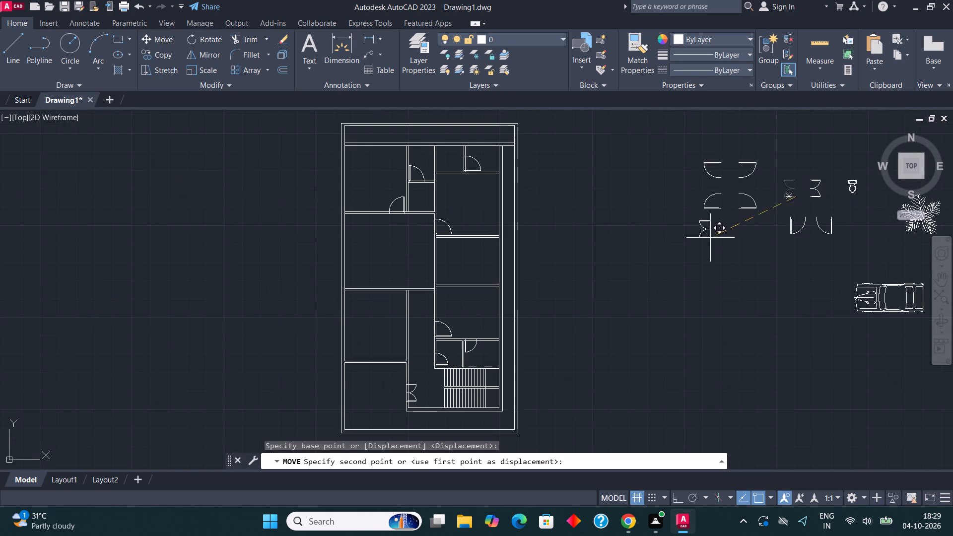
{"action": "scroll", "coordinate": [413, 358], "scroll_direction": "up", "scroll_amount": 4}
{"action": "left_click", "coordinate": [367, 366]}
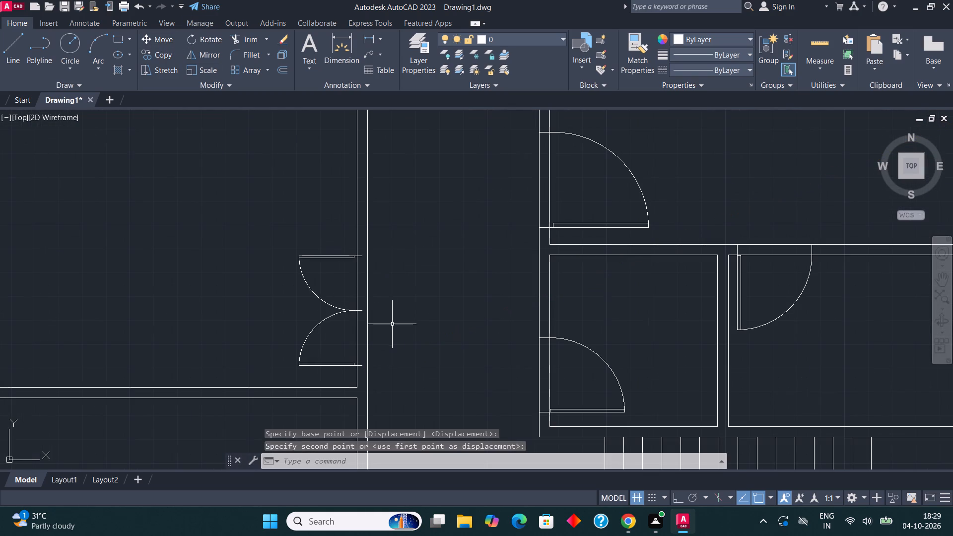
Move the mirrored double door slightly right so its hinge ends meet the wall's corridor-side line.
{"action": "left_click", "coordinate": [328, 374]}
{"action": "left_click", "coordinate": [314, 282]}
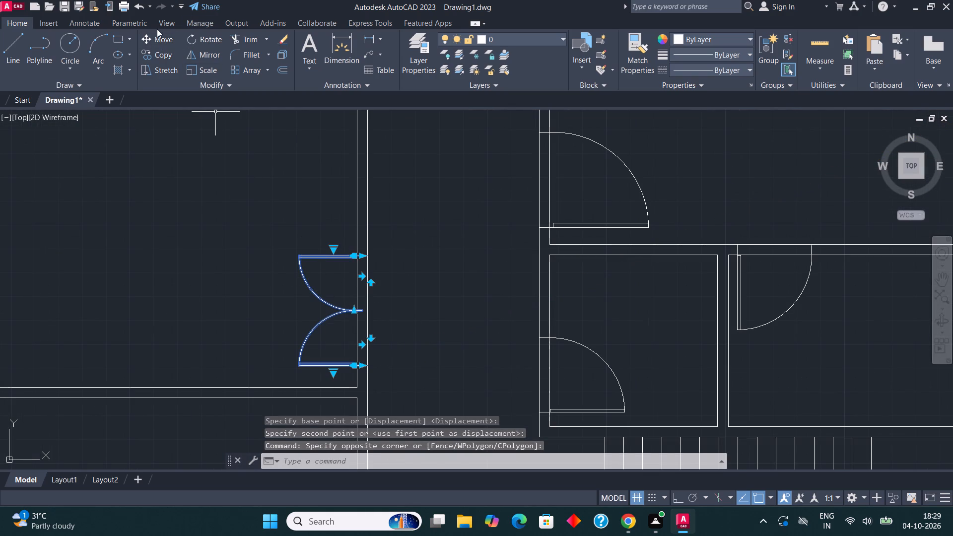
{"action": "left_click", "coordinate": [161, 35]}
{"action": "scroll", "coordinate": [356, 381], "scroll_direction": "up", "scroll_amount": 3}
{"action": "left_click", "coordinate": [367, 321]}
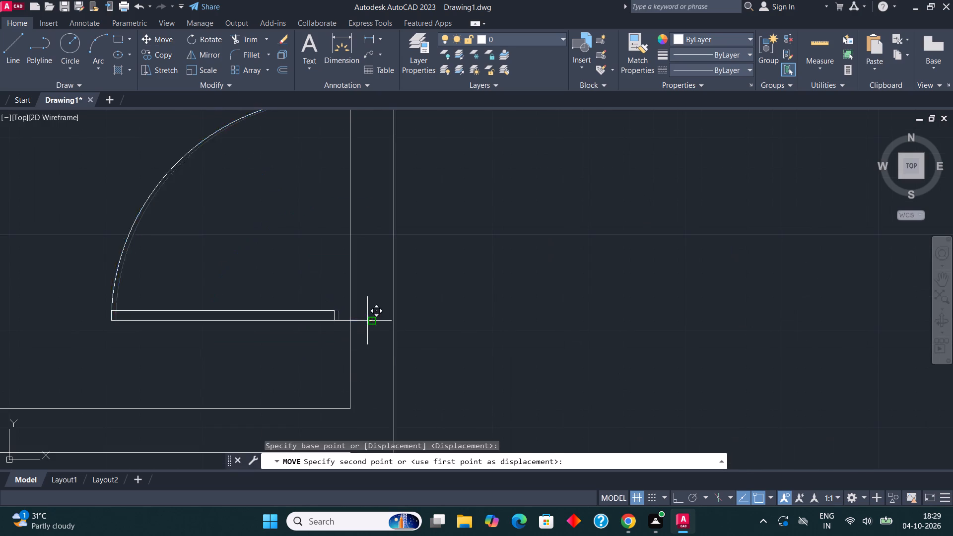
{"action": "left_click", "coordinate": [390, 337]}
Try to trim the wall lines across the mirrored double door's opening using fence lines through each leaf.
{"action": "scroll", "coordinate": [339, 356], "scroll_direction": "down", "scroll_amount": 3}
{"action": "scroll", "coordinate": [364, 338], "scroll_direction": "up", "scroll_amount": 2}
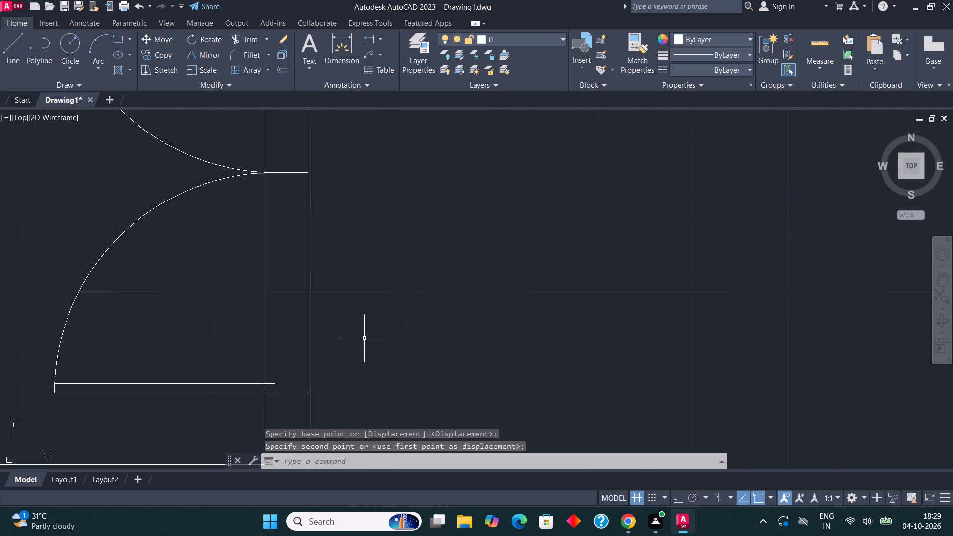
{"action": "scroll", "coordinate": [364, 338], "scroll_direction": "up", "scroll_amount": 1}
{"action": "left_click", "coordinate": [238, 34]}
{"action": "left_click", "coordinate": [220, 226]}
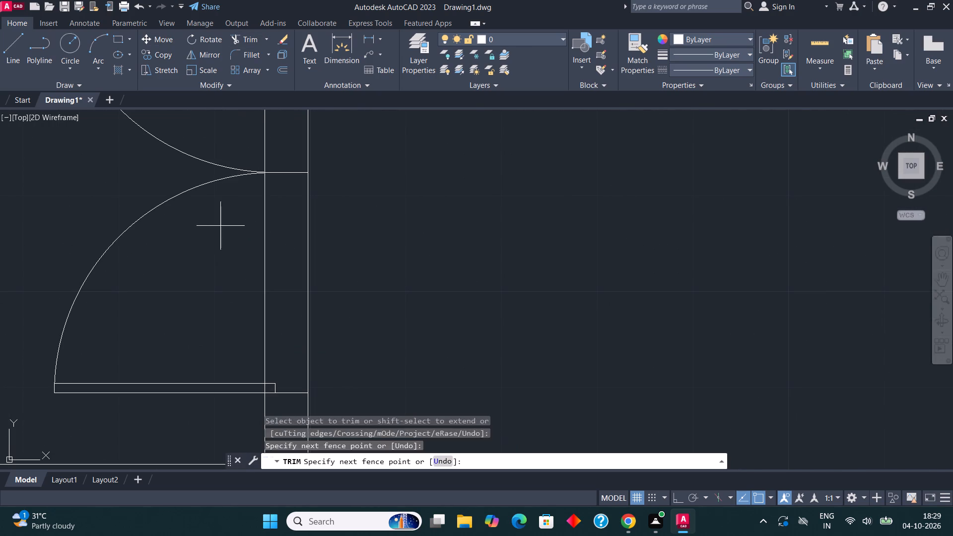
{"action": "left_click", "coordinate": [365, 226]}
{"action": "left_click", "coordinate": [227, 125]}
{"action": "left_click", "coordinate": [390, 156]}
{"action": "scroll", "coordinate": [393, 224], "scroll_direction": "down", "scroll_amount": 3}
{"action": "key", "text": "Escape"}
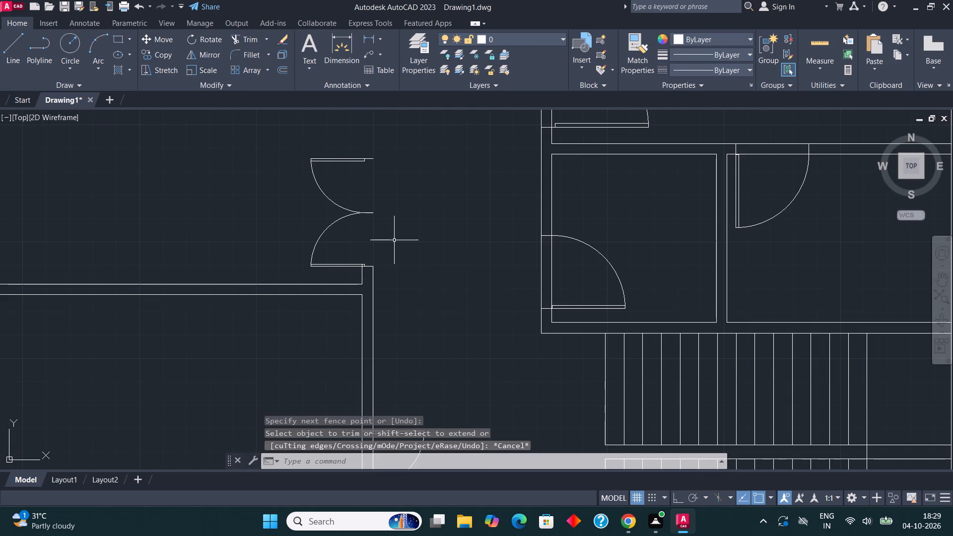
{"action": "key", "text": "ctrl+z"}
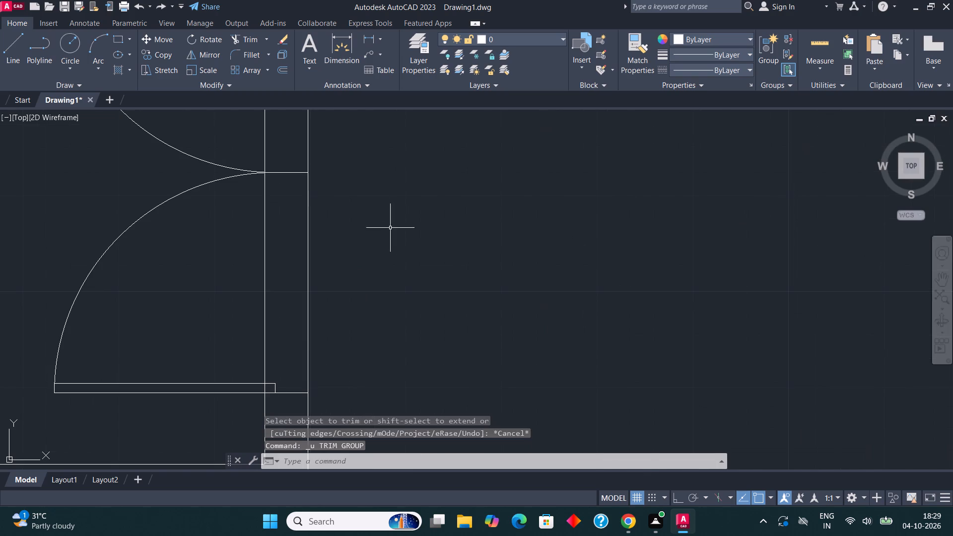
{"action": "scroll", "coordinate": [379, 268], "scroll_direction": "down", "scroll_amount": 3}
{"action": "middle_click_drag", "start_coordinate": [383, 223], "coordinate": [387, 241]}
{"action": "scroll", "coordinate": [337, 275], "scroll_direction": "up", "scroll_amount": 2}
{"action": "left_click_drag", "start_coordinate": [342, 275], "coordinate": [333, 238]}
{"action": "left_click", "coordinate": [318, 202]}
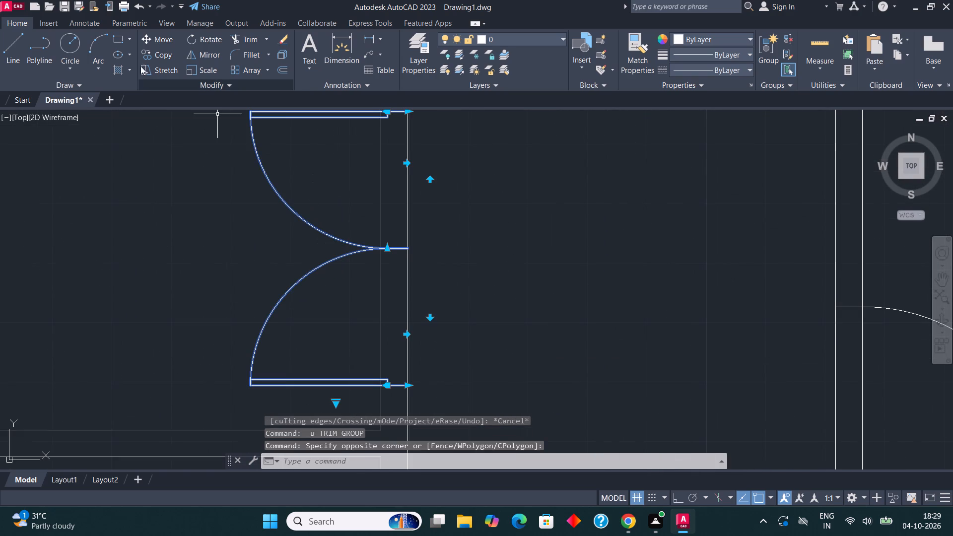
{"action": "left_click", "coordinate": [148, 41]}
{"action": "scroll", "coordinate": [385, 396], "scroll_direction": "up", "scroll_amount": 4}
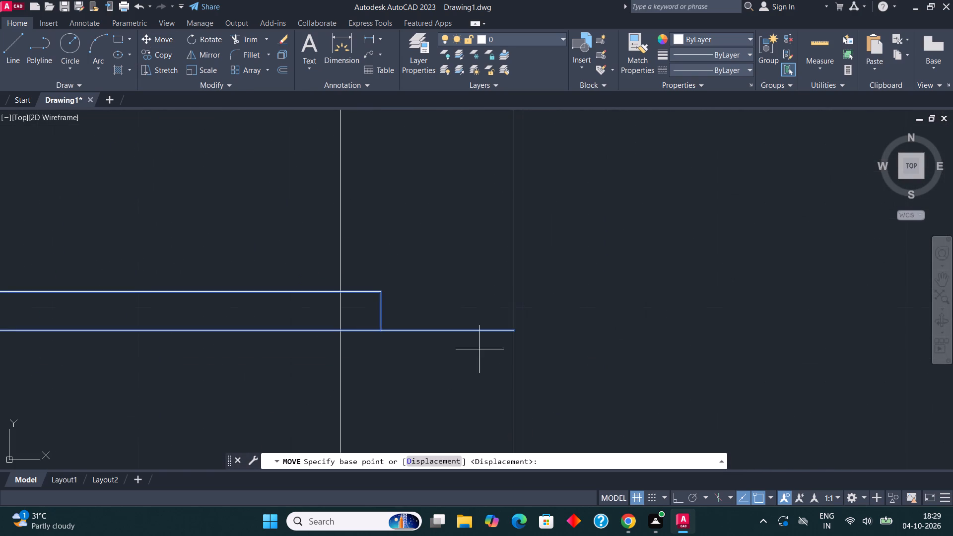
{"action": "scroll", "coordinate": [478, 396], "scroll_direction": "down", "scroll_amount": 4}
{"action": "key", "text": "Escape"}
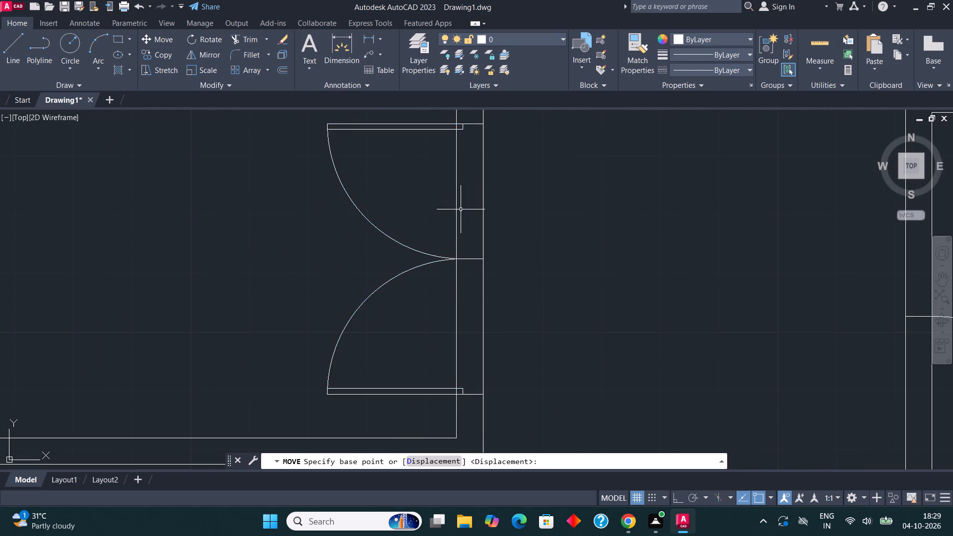
Trim the wall lines across both leaves of the mirrored double door's opening, in the room above the bottom-left room.
{"action": "middle_click_drag", "start_coordinate": [499, 167], "coordinate": [415, 319]}
{"action": "left_click", "coordinate": [247, 34]}
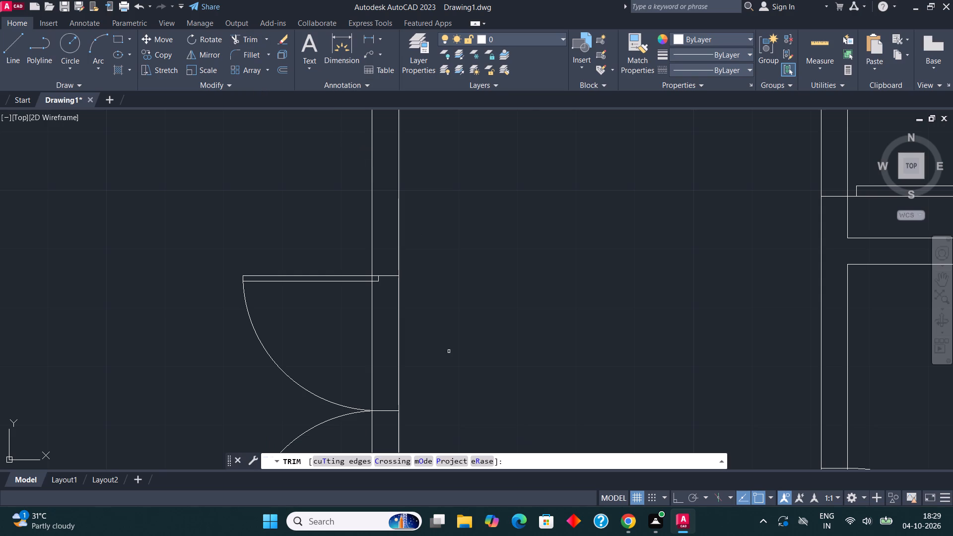
{"action": "left_click", "coordinate": [398, 337]}
{"action": "left_click", "coordinate": [372, 327]}
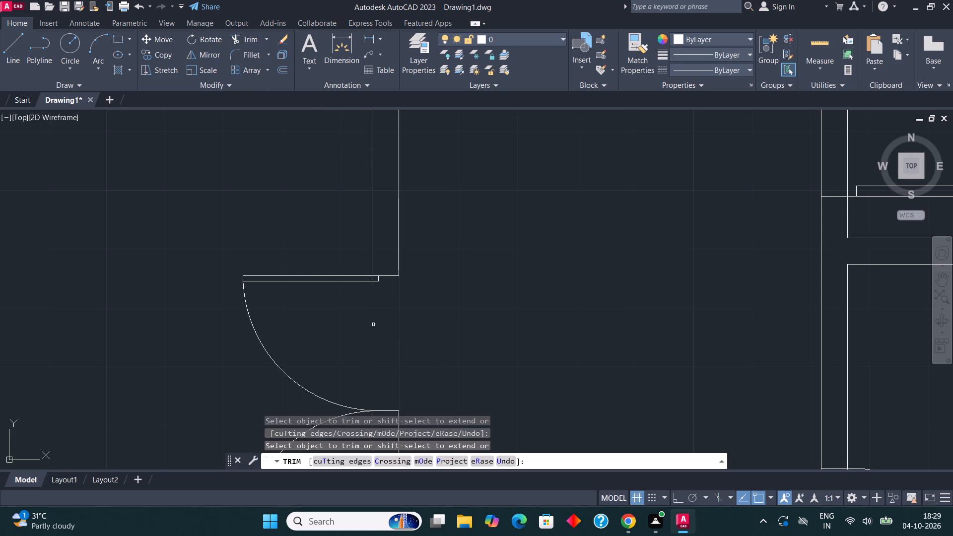
{"action": "scroll", "coordinate": [442, 260], "scroll_direction": "down", "scroll_amount": 2}
{"action": "left_click", "coordinate": [425, 353]}
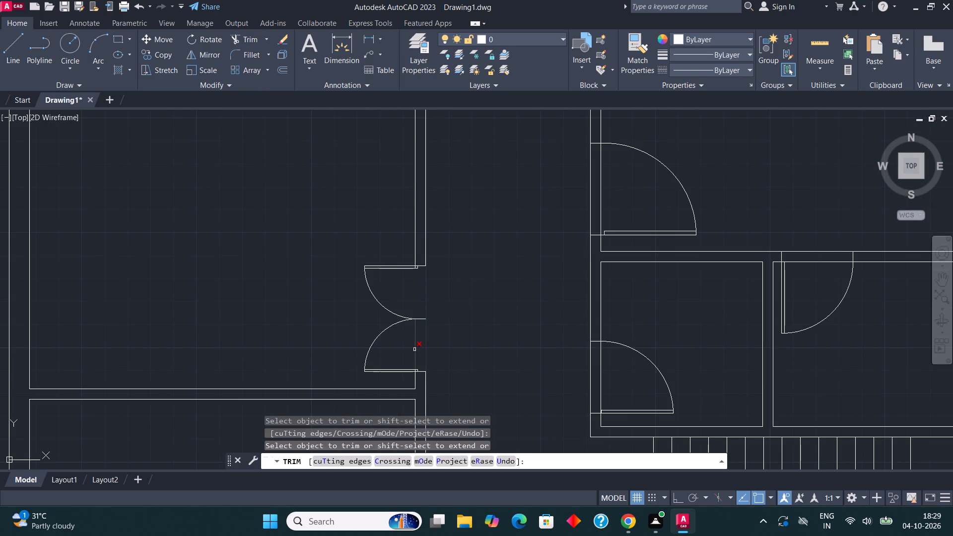
{"action": "left_click", "coordinate": [414, 349]}
Trim the short wall-line remnants crossing the upper and lower leaf ends of the mirrored double door.
{"action": "scroll", "coordinate": [411, 260], "scroll_direction": "up", "scroll_amount": 4}
{"action": "left_click", "coordinate": [418, 289]}
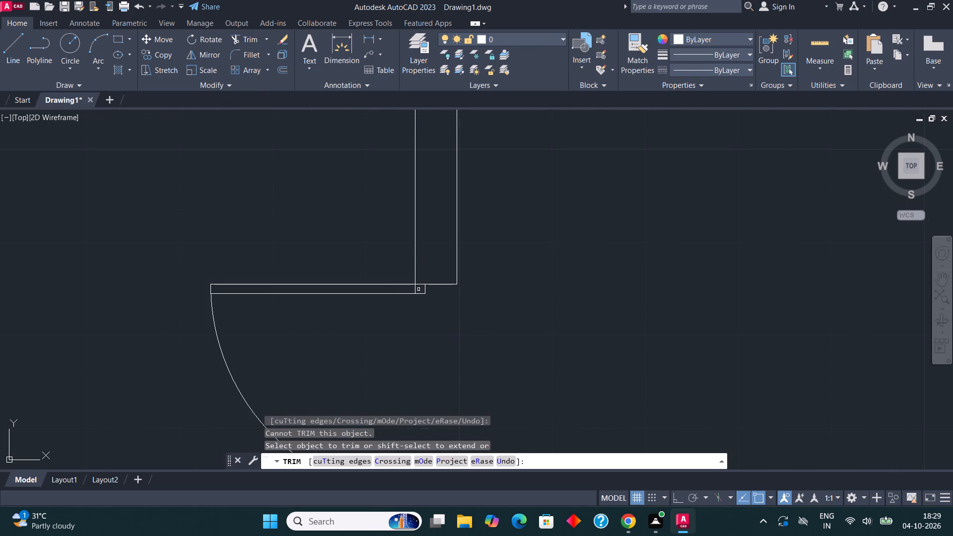
{"action": "left_click", "coordinate": [410, 289]}
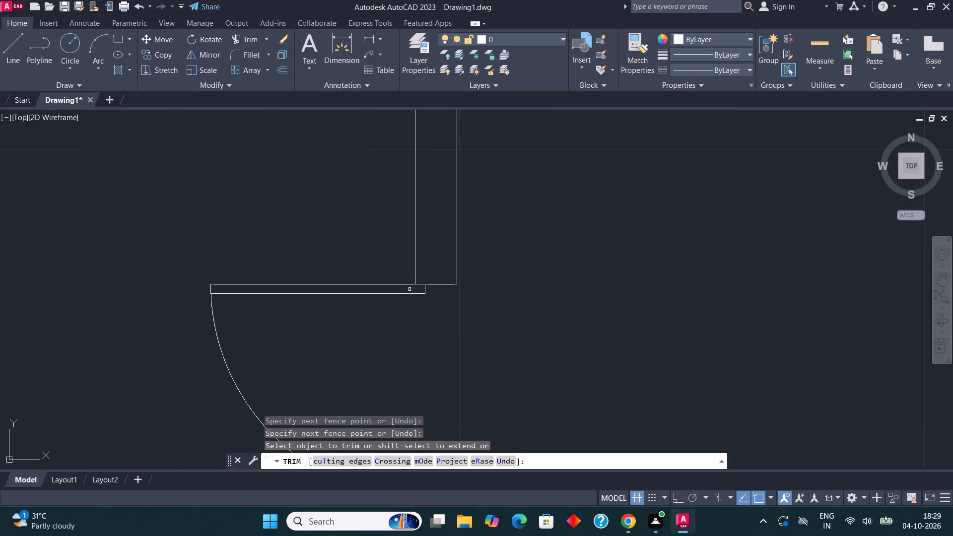
{"action": "scroll", "coordinate": [471, 249], "scroll_direction": "down", "scroll_amount": 3}
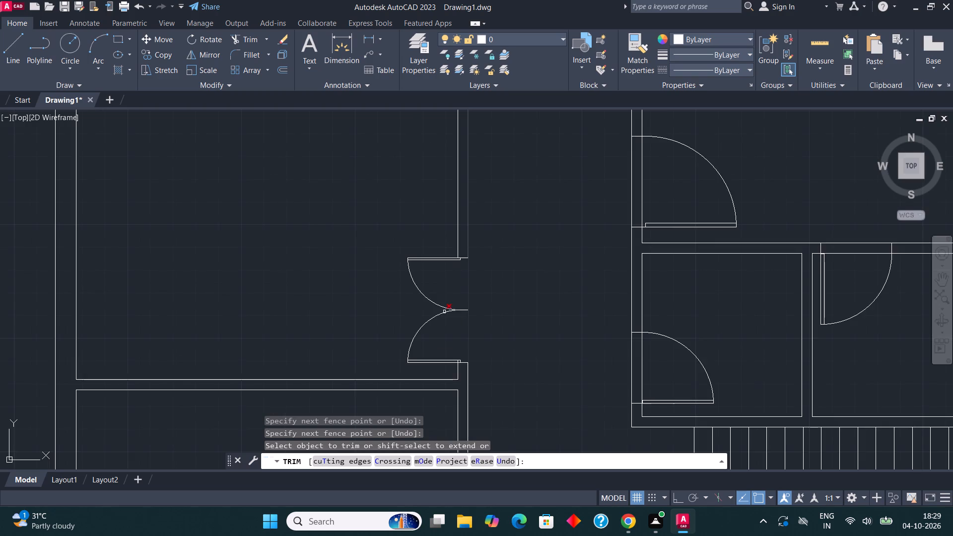
{"action": "scroll", "coordinate": [447, 346], "scroll_direction": "up", "scroll_amount": 2}
{"action": "scroll", "coordinate": [473, 409], "scroll_direction": "up", "scroll_amount": 2}
{"action": "left_click_drag", "start_coordinate": [459, 346], "coordinate": [453, 348]}
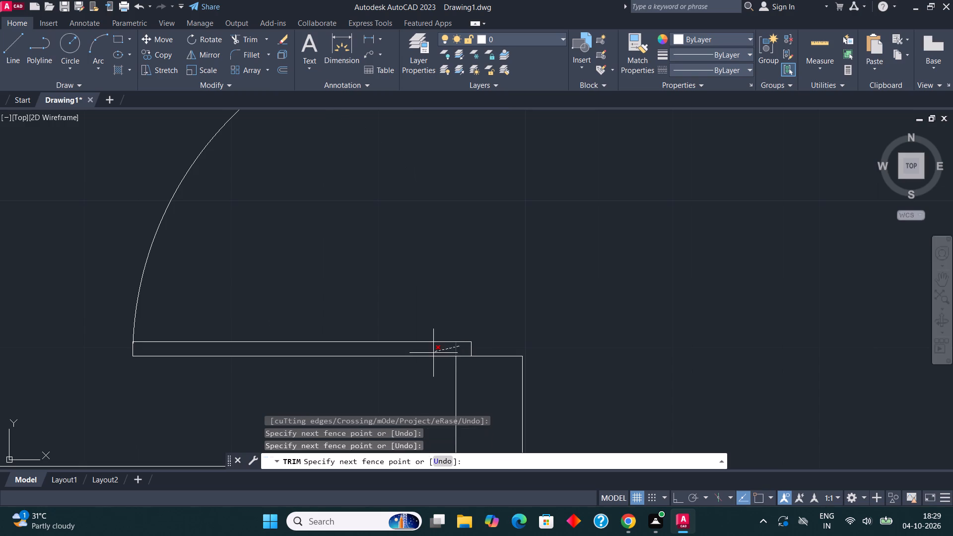
{"action": "left_click", "coordinate": [433, 353]}
{"action": "scroll", "coordinate": [454, 290], "scroll_direction": "down", "scroll_amount": 5}
{"action": "key", "text": "Escape"}
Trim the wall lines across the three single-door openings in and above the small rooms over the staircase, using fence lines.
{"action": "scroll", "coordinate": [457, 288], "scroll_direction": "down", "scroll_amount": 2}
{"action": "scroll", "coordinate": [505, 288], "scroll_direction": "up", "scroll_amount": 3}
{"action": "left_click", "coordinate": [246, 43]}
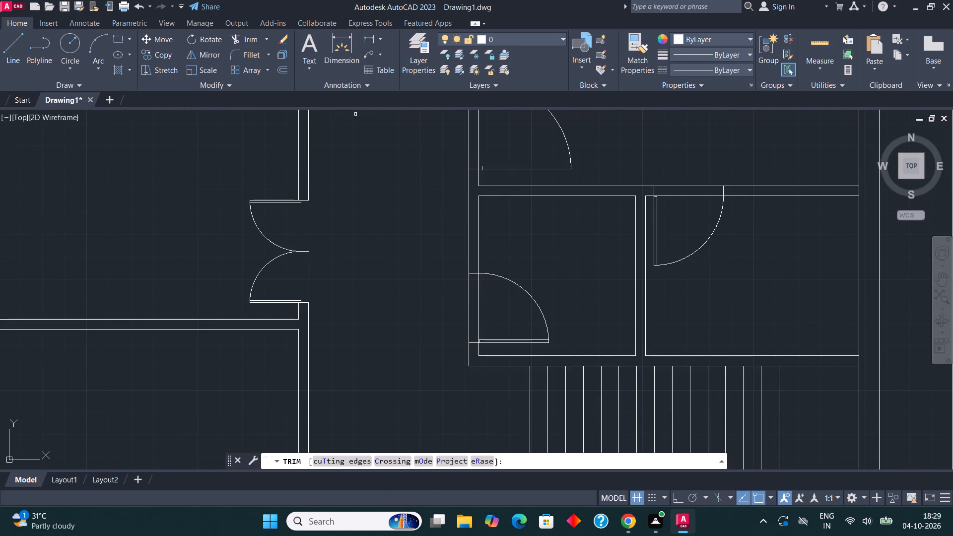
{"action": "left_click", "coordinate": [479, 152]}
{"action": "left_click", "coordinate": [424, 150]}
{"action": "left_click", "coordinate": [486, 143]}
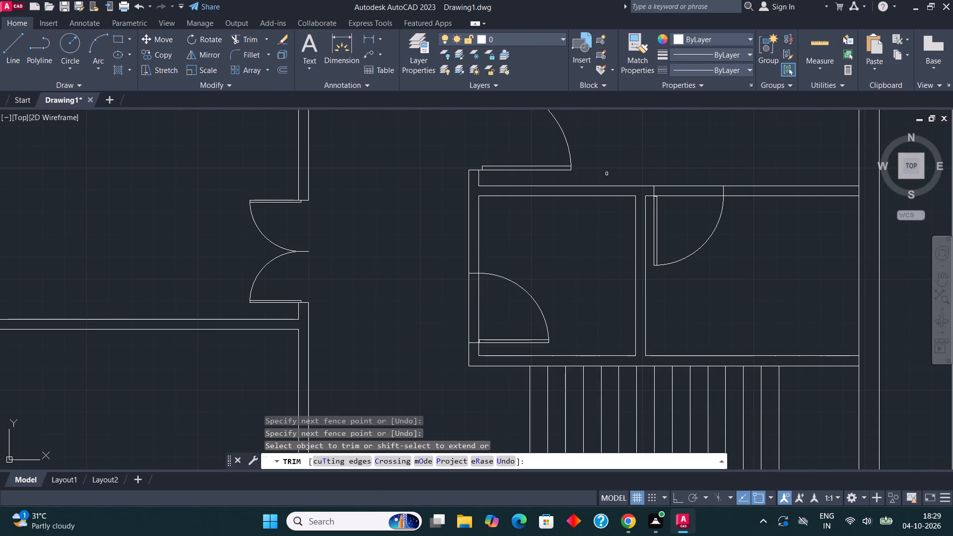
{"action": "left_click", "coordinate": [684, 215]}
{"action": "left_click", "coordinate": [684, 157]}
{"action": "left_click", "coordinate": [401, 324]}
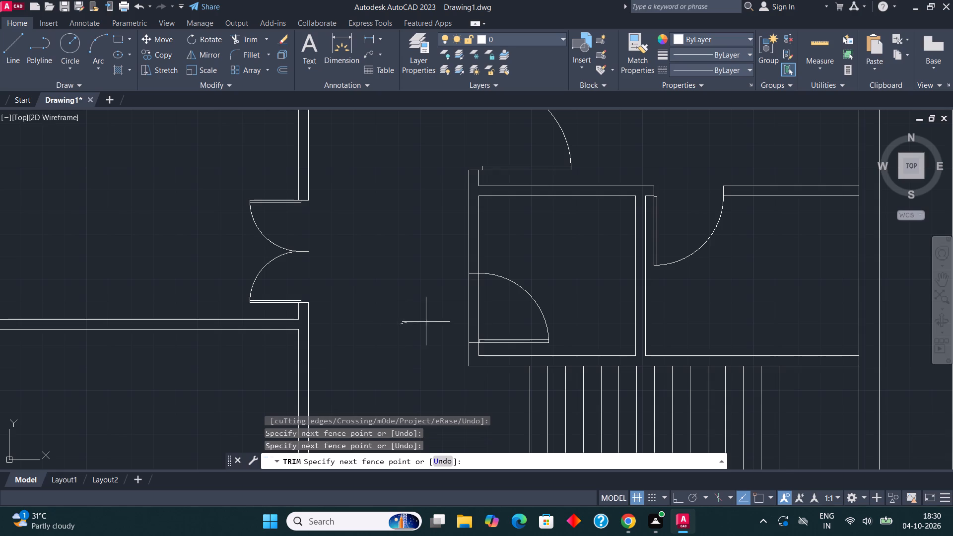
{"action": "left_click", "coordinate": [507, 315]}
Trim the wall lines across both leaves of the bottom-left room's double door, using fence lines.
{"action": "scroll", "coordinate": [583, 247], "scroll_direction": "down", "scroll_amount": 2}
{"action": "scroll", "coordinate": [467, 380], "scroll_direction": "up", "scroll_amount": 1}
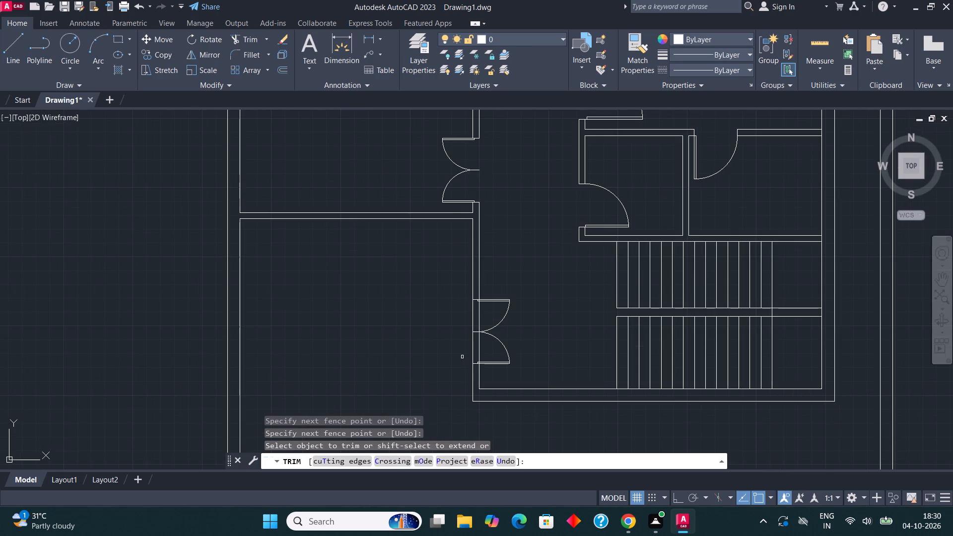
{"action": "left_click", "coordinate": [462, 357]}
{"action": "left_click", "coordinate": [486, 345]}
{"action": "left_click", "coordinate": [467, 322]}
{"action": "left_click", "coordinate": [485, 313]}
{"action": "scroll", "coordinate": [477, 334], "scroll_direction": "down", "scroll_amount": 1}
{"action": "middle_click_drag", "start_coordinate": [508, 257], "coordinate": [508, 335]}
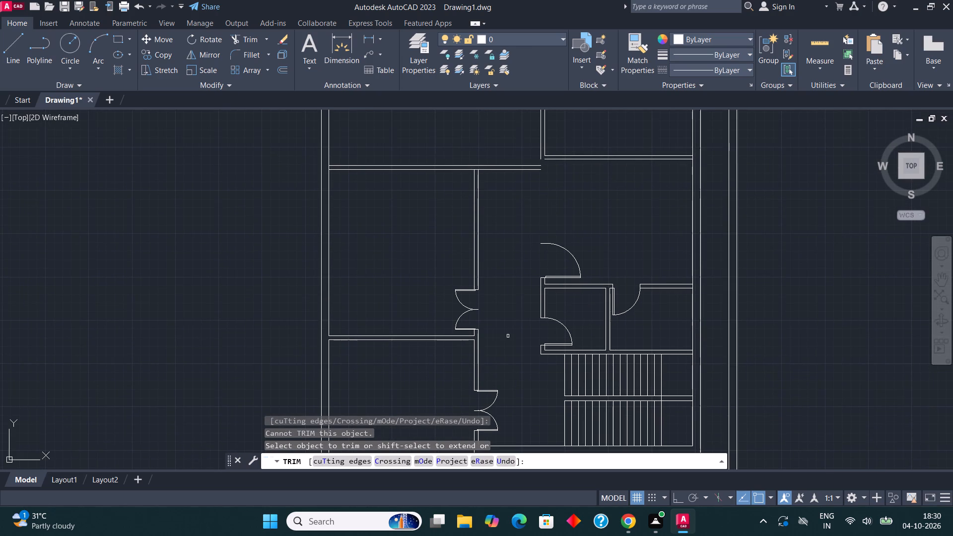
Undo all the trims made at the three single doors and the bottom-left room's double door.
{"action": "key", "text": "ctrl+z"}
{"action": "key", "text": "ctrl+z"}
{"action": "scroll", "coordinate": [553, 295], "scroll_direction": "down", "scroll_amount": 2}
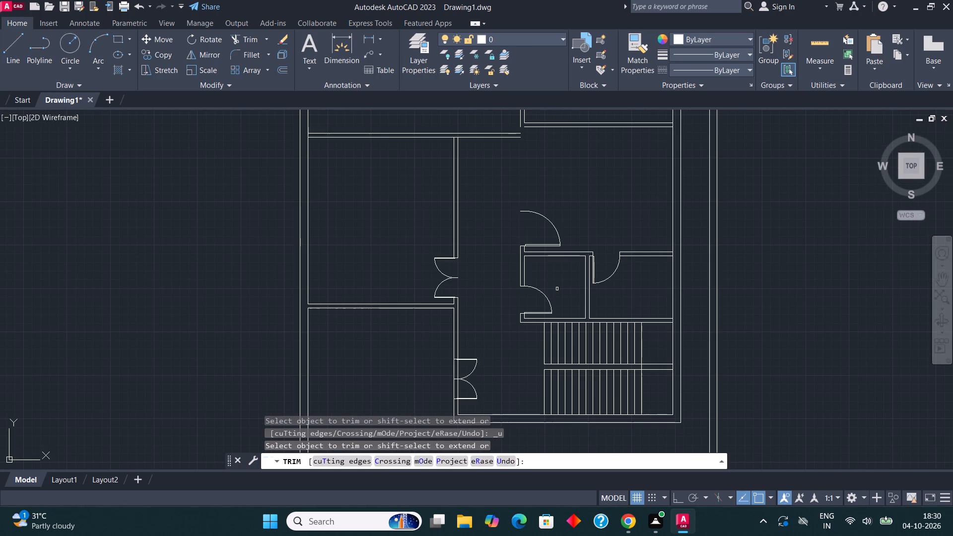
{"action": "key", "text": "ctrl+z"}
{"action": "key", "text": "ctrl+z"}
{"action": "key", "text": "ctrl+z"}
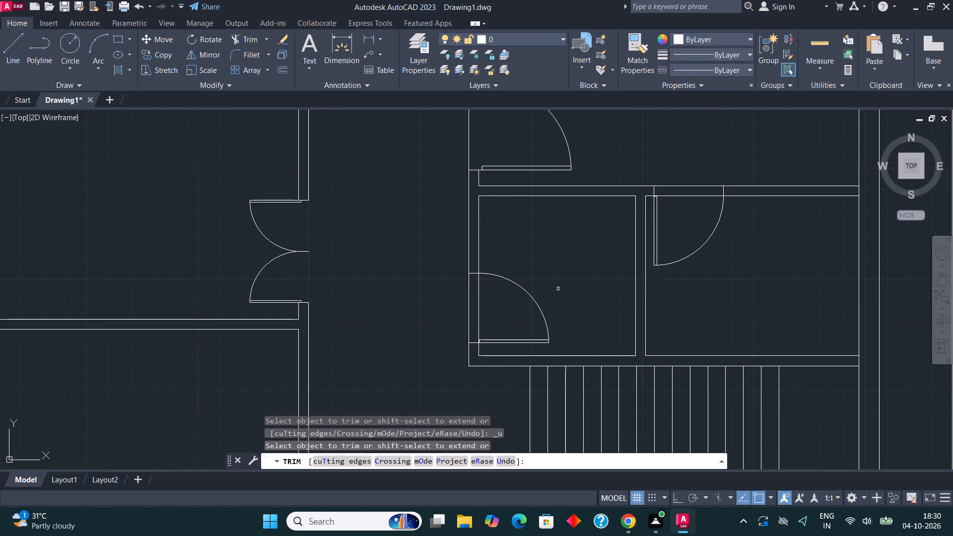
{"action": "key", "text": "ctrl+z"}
Trim both wall lines across each of the three single-door openings in and above the small rooms over the staircase.
{"action": "middle_click_drag", "start_coordinate": [573, 270], "coordinate": [560, 399]}
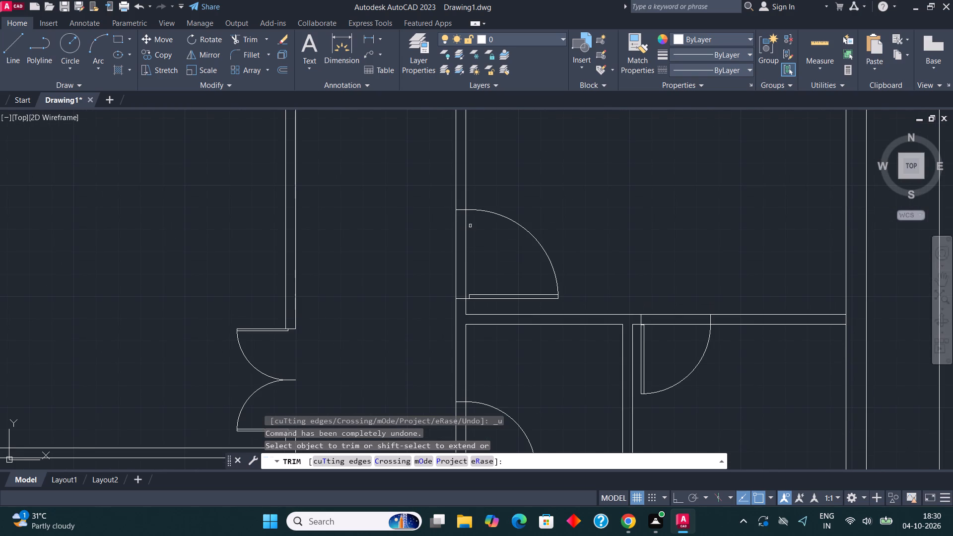
{"action": "left_click", "coordinate": [456, 230]}
{"action": "left_click", "coordinate": [465, 240]}
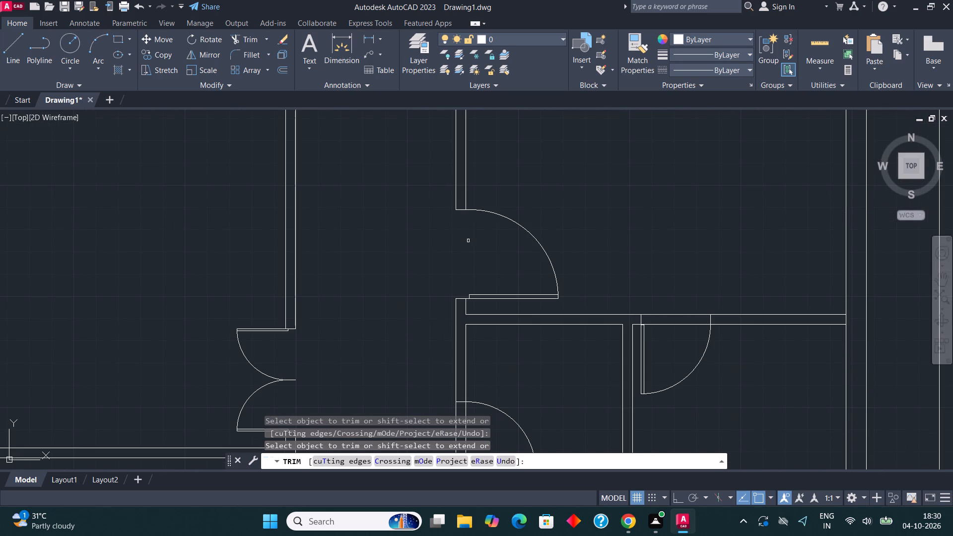
{"action": "left_click", "coordinate": [668, 314]}
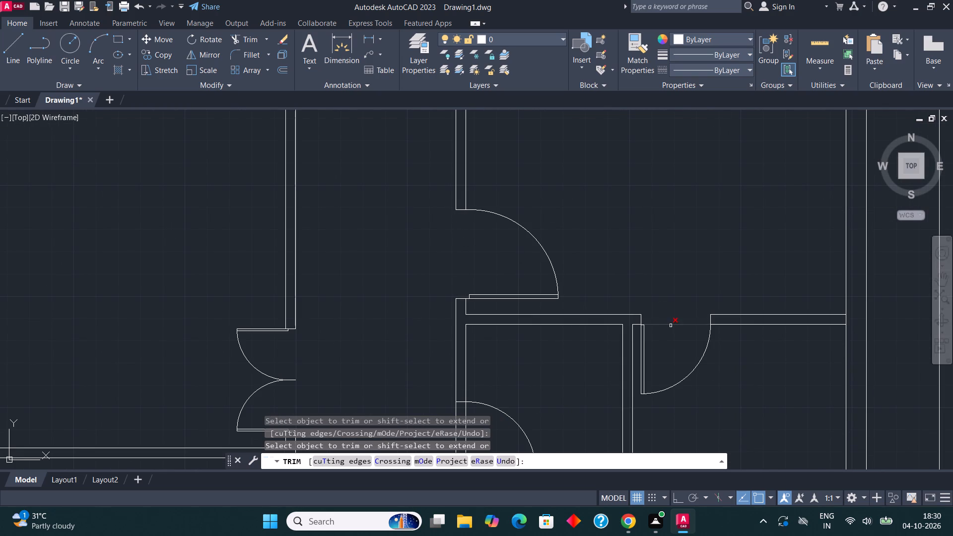
{"action": "left_click", "coordinate": [671, 326]}
{"action": "scroll", "coordinate": [634, 275], "scroll_direction": "down", "scroll_amount": 3}
{"action": "scroll", "coordinate": [601, 334], "scroll_direction": "up", "scroll_amount": 3}
{"action": "left_click", "coordinate": [536, 271]}
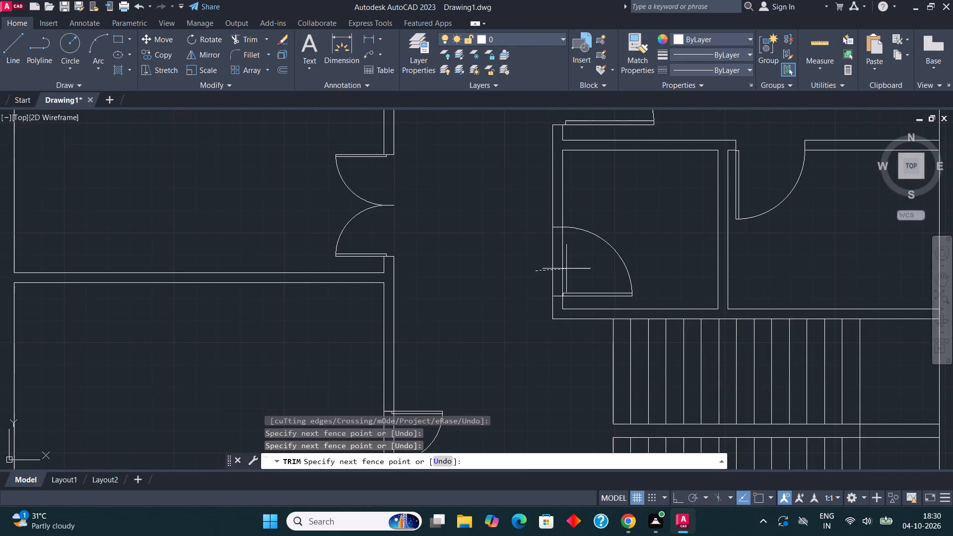
{"action": "left_click", "coordinate": [570, 268]}
Trim the wall lines across both leaves of the bottom-left room's double door with one fence line per leaf.
{"action": "scroll", "coordinate": [569, 260], "scroll_direction": "down", "scroll_amount": 2}
{"action": "scroll", "coordinate": [490, 356], "scroll_direction": "up", "scroll_amount": 3}
{"action": "left_click", "coordinate": [497, 267]}
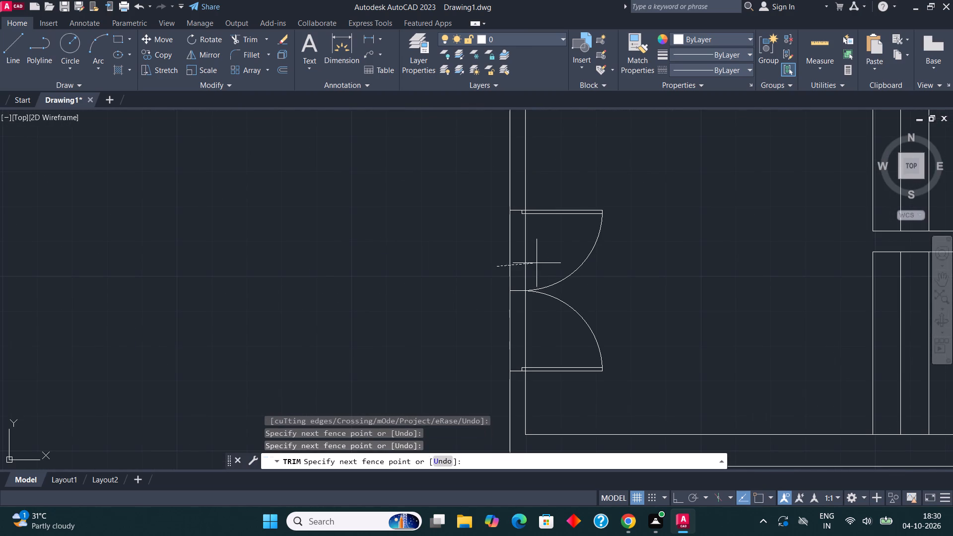
{"action": "left_click", "coordinate": [547, 259]}
{"action": "left_click", "coordinate": [502, 336]}
{"action": "left_click", "coordinate": [539, 334]}
{"action": "scroll", "coordinate": [510, 354], "scroll_direction": "down", "scroll_amount": 2}
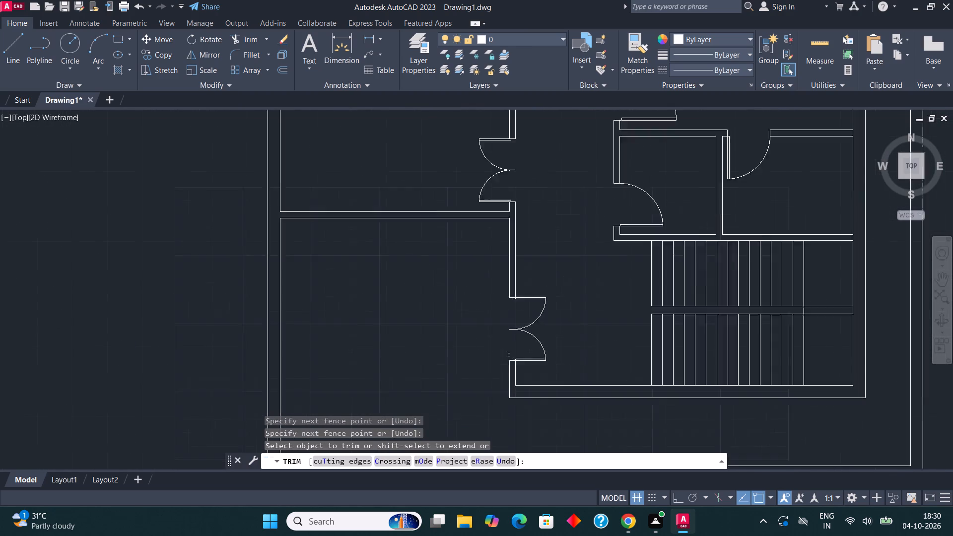
Trim the wall lines across the single-door openings from the large left hall into the upper-right and upper-left rooms.
{"action": "scroll", "coordinate": [509, 356], "scroll_direction": "down", "scroll_amount": 1}
{"action": "middle_click_drag", "start_coordinate": [547, 260], "coordinate": [516, 396]}
{"action": "scroll", "coordinate": [516, 396], "scroll_direction": "down", "scroll_amount": 2}
{"action": "middle_click_drag", "start_coordinate": [547, 286], "coordinate": [534, 347]}
{"action": "scroll", "coordinate": [506, 336], "scroll_direction": "up", "scroll_amount": 3}
{"action": "left_click", "coordinate": [514, 348]}
{"action": "left_click", "coordinate": [550, 348]}
{"action": "left_click_drag", "start_coordinate": [393, 271], "coordinate": [393, 273]}
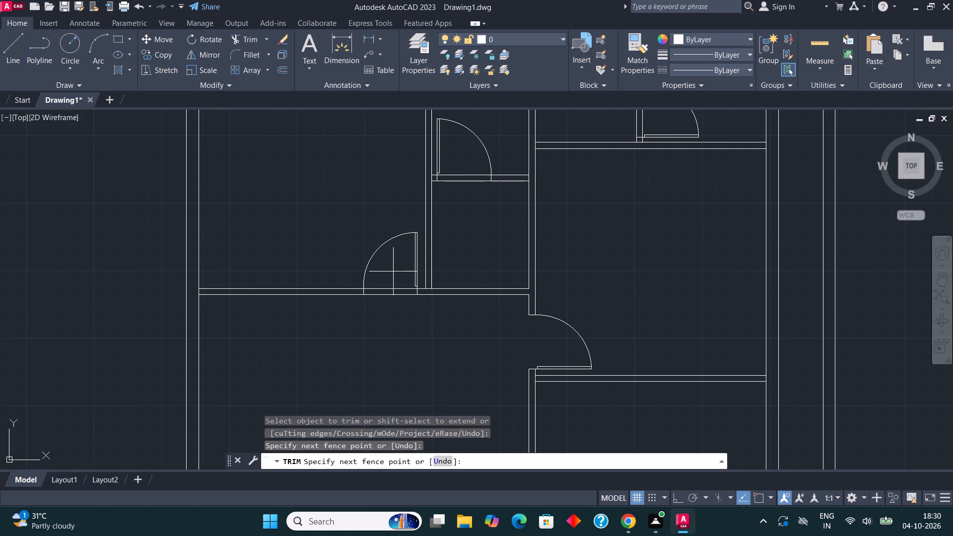
{"action": "left_click_drag", "start_coordinate": [393, 273], "coordinate": [393, 278]}
{"action": "left_click", "coordinate": [388, 343]}
Trim the wall lines across the door openings of the narrow upper-middle room and the small room at the plan's top right.
{"action": "left_click_drag", "start_coordinate": [469, 161], "coordinate": [469, 182]}
{"action": "left_click", "coordinate": [460, 250]}
{"action": "scroll", "coordinate": [460, 255], "scroll_direction": "down", "scroll_amount": 1}
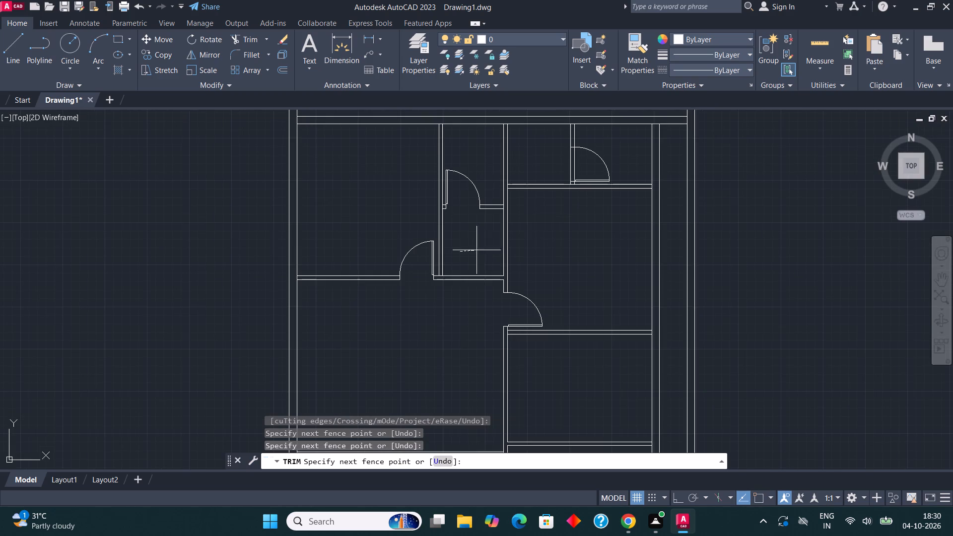
{"action": "middle_click_drag", "start_coordinate": [554, 220], "coordinate": [541, 297]}
{"action": "scroll", "coordinate": [541, 291], "scroll_direction": "up", "scroll_amount": 1}
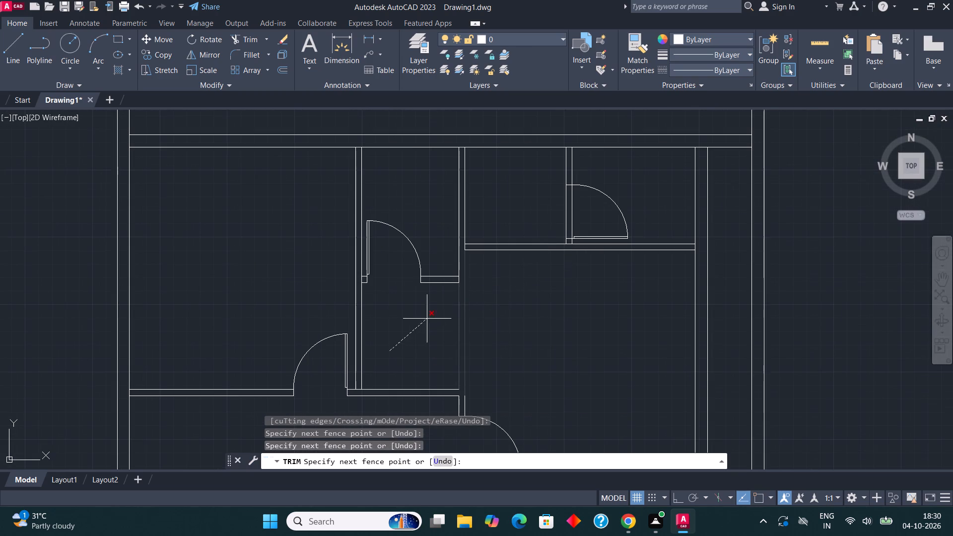
{"action": "left_click", "coordinate": [421, 325]}
{"action": "left_click", "coordinate": [561, 214]}
{"action": "left_click", "coordinate": [578, 213]}
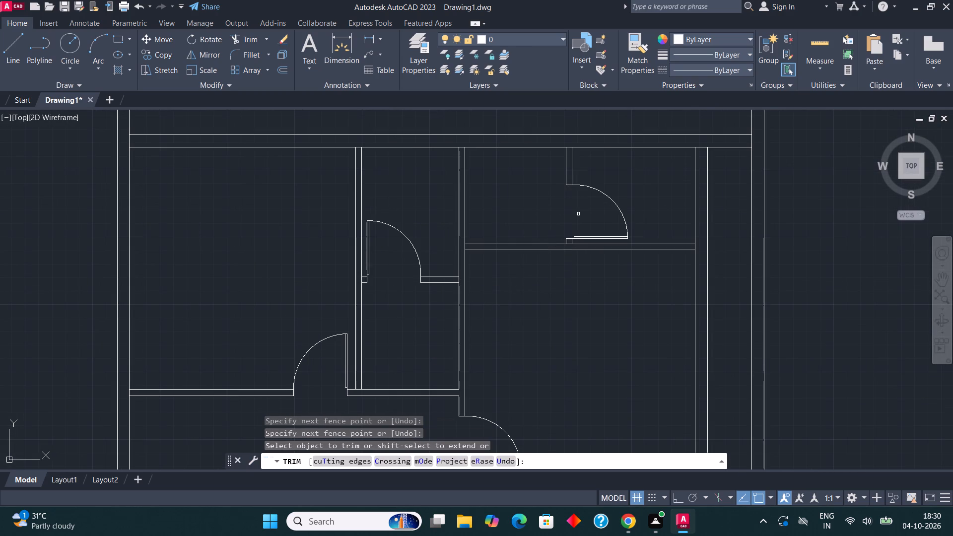
{"action": "key", "text": "Escape"}
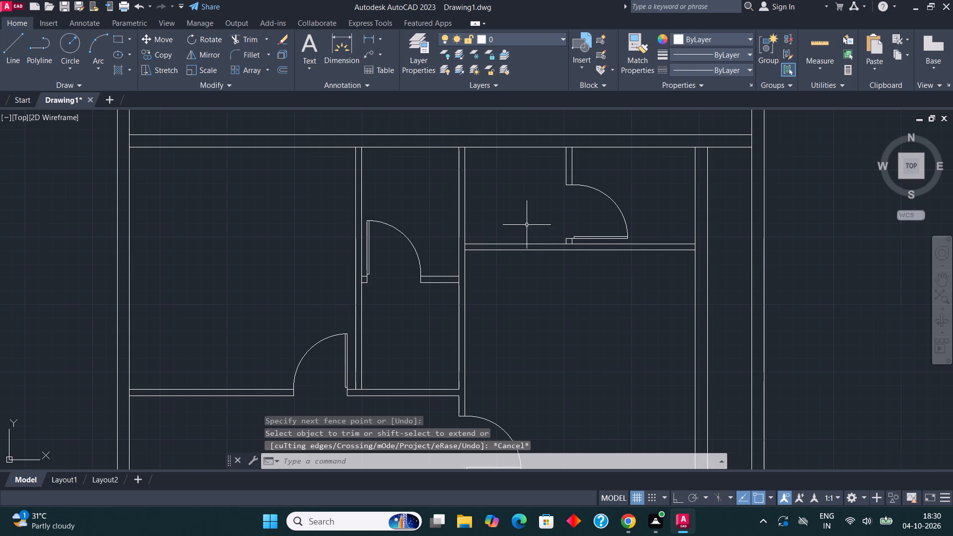
Review the trimmed door openings across the whole floor plan.
{"action": "scroll", "coordinate": [512, 270], "scroll_direction": "down", "scroll_amount": 1}
{"action": "middle_click_drag", "start_coordinate": [525, 280], "coordinate": [547, 217]}
{"action": "scroll", "coordinate": [547, 215], "scroll_direction": "up", "scroll_amount": 1}
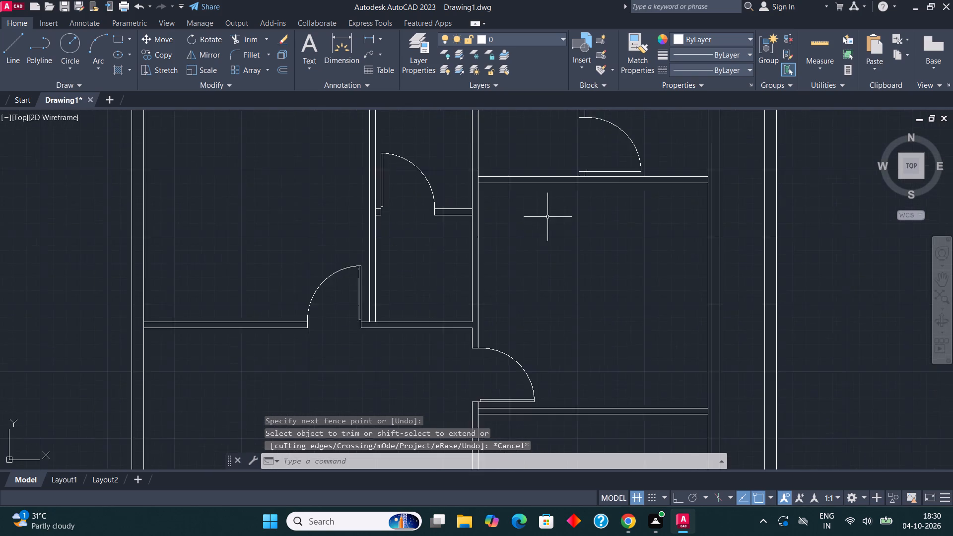
{"action": "scroll", "coordinate": [547, 232], "scroll_direction": "down", "scroll_amount": 1}
{"action": "middle_click_drag", "start_coordinate": [544, 274], "coordinate": [549, 227]}
{"action": "scroll", "coordinate": [563, 241], "scroll_direction": "down", "scroll_amount": 1}
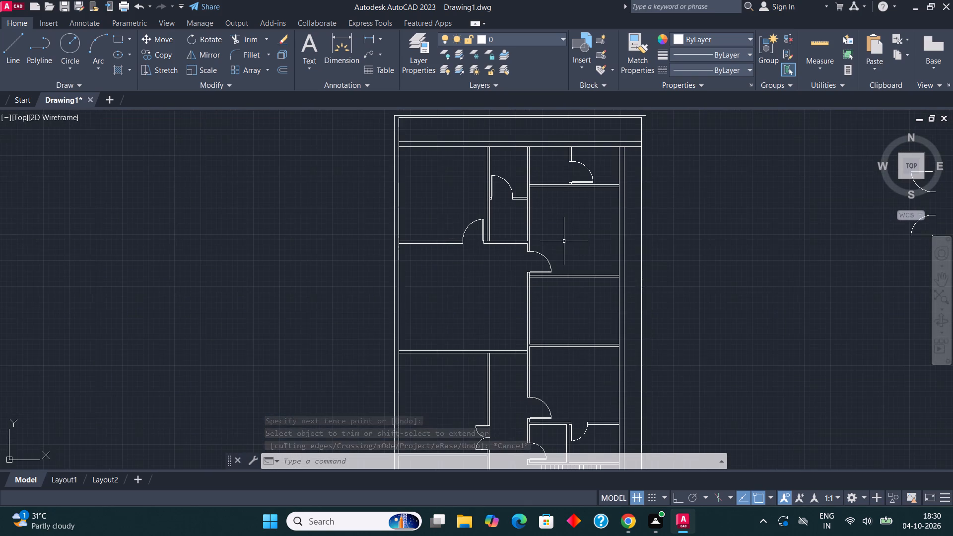
{"action": "middle_click_drag", "start_coordinate": [552, 314], "coordinate": [563, 265]}
{"action": "scroll", "coordinate": [563, 265], "scroll_direction": "down", "scroll_amount": 1}
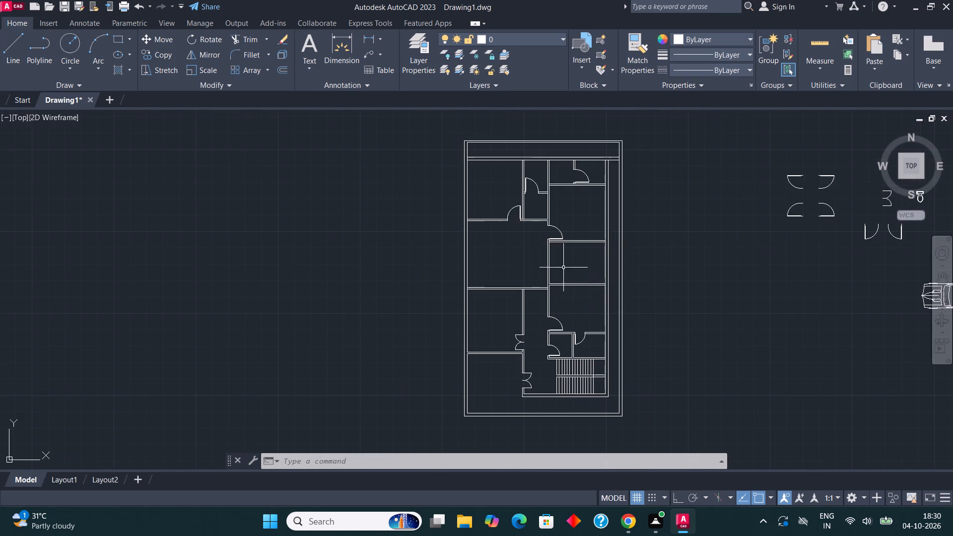
Rotate the car block 270° with Ortho on, using a base point below it, so it stands vertically with its nose up.
{"action": "middle_click_drag", "start_coordinate": [566, 349], "coordinate": [559, 293]}
{"action": "middle_click_drag", "start_coordinate": [559, 293], "coordinate": [465, 351]}
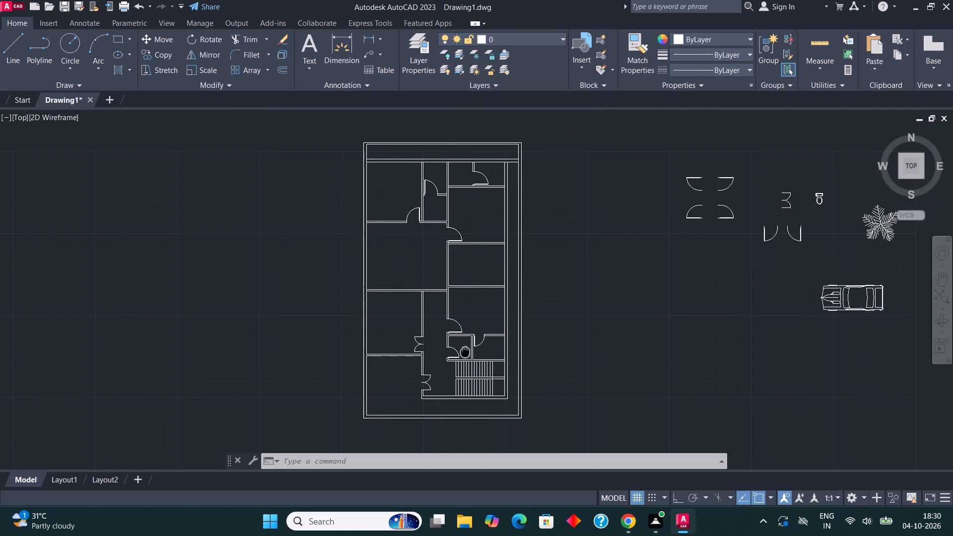
{"action": "middle_click_drag", "start_coordinate": [465, 351], "coordinate": [382, 346]}
{"action": "middle_click_drag", "start_coordinate": [732, 338], "coordinate": [696, 341]}
{"action": "scroll", "coordinate": [707, 293], "scroll_direction": "up", "scroll_amount": 1}
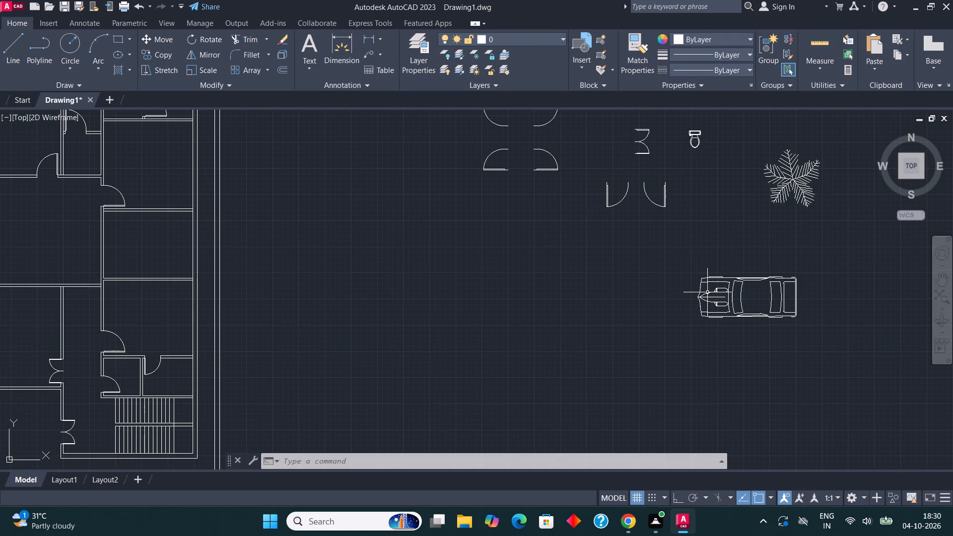
{"action": "left_click", "coordinate": [707, 292]}
{"action": "left_click", "coordinate": [206, 41]}
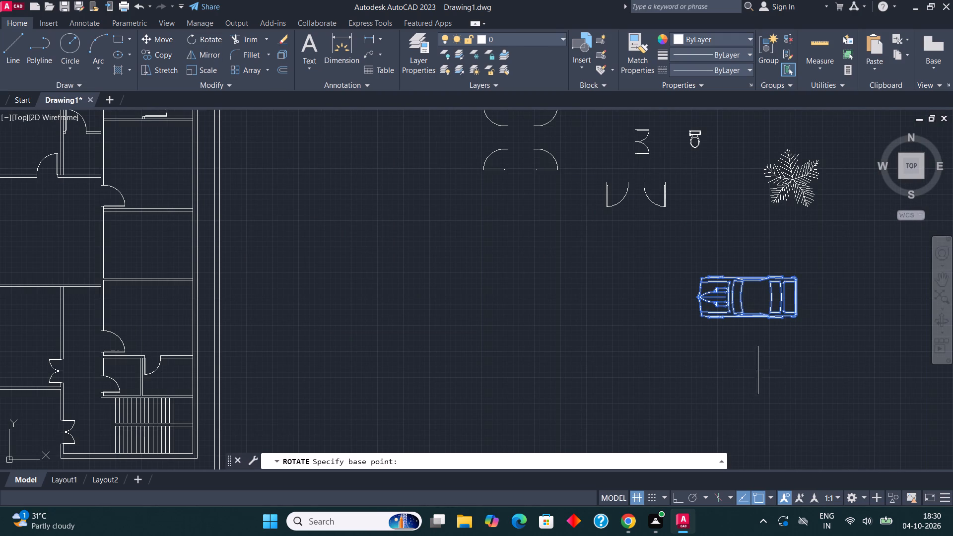
{"action": "left_click", "coordinate": [756, 352]}
{"action": "key", "text": "F8"}
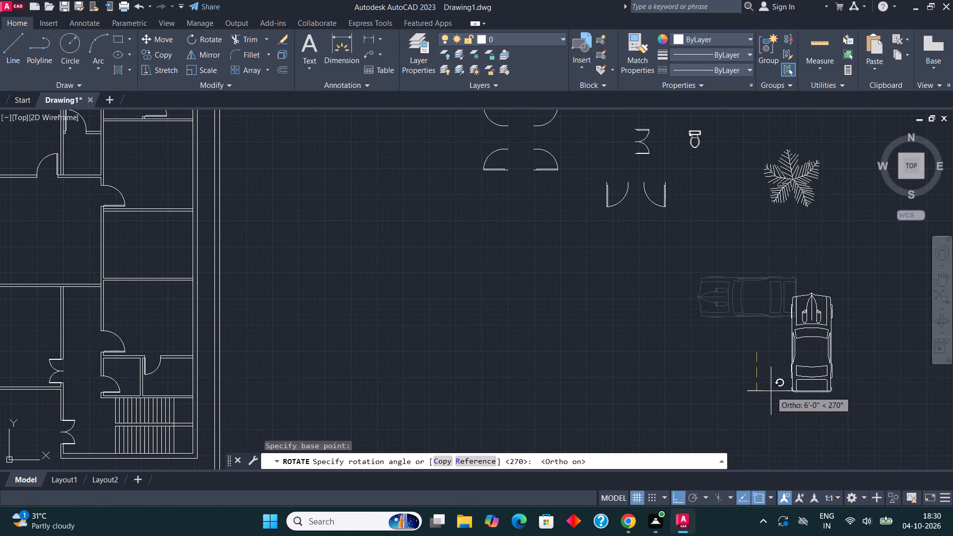
{"action": "left_click", "coordinate": [771, 392]}
Move the vertical car block with Ortho off into the open parking area at the plan's lower-left corner.
{"action": "left_click_drag", "start_coordinate": [837, 428], "coordinate": [824, 384]}
{"action": "left_click_drag", "start_coordinate": [778, 333], "coordinate": [748, 318]}
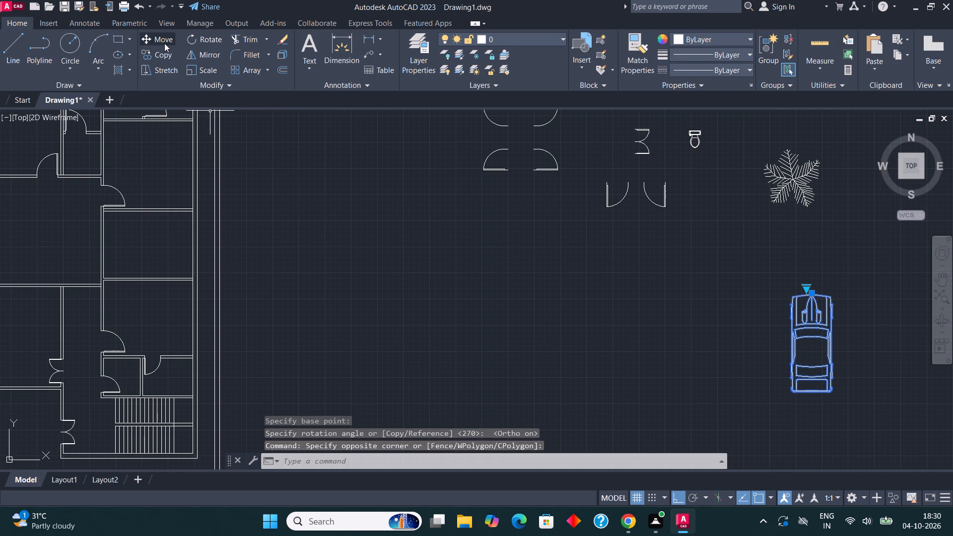
{"action": "left_click", "coordinate": [164, 43]}
{"action": "left_click", "coordinate": [816, 385]}
{"action": "scroll", "coordinate": [824, 379], "scroll_direction": "down", "scroll_amount": 2}
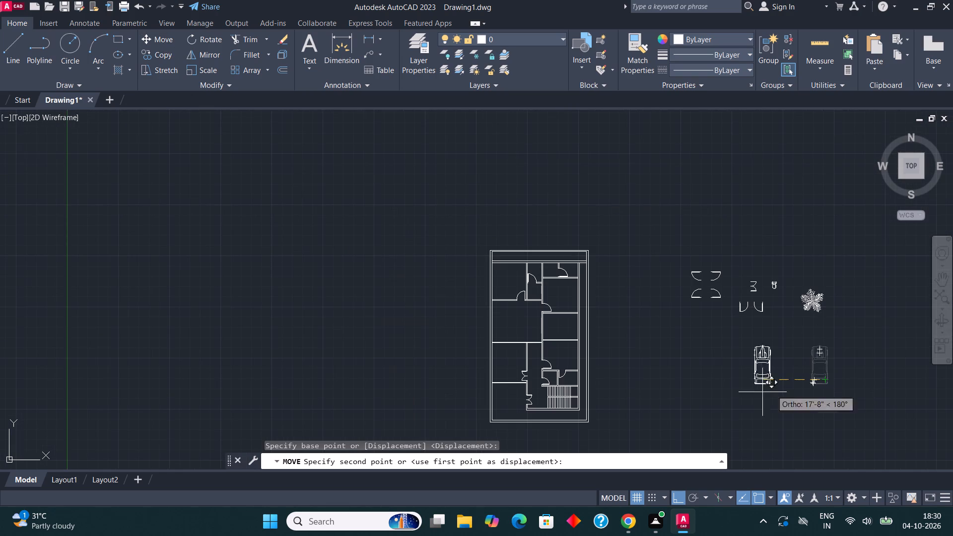
{"action": "key", "text": "F8"}
{"action": "scroll", "coordinate": [591, 307], "scroll_direction": "down", "scroll_amount": 2}
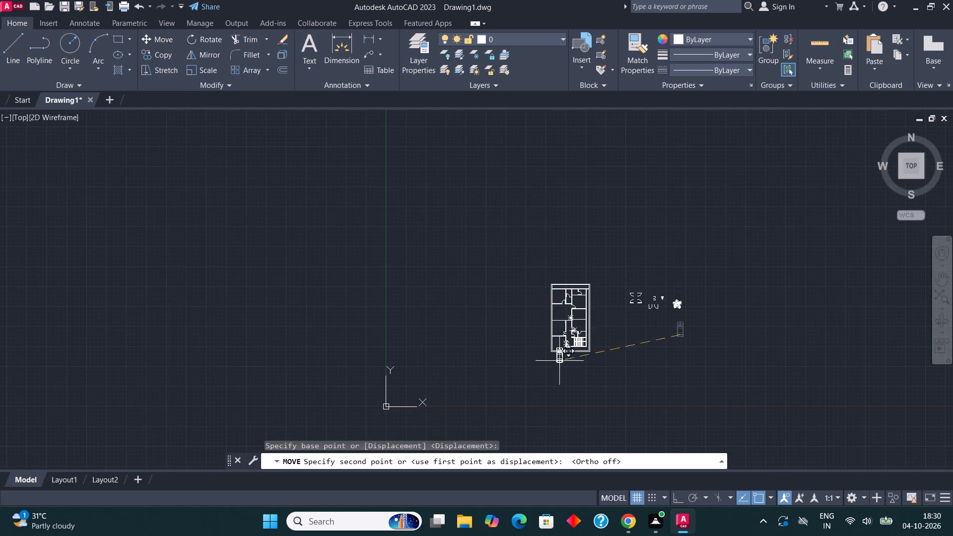
{"action": "scroll", "coordinate": [553, 367], "scroll_direction": "up", "scroll_amount": 3}
{"action": "scroll", "coordinate": [589, 286], "scroll_direction": "up", "scroll_amount": 4}
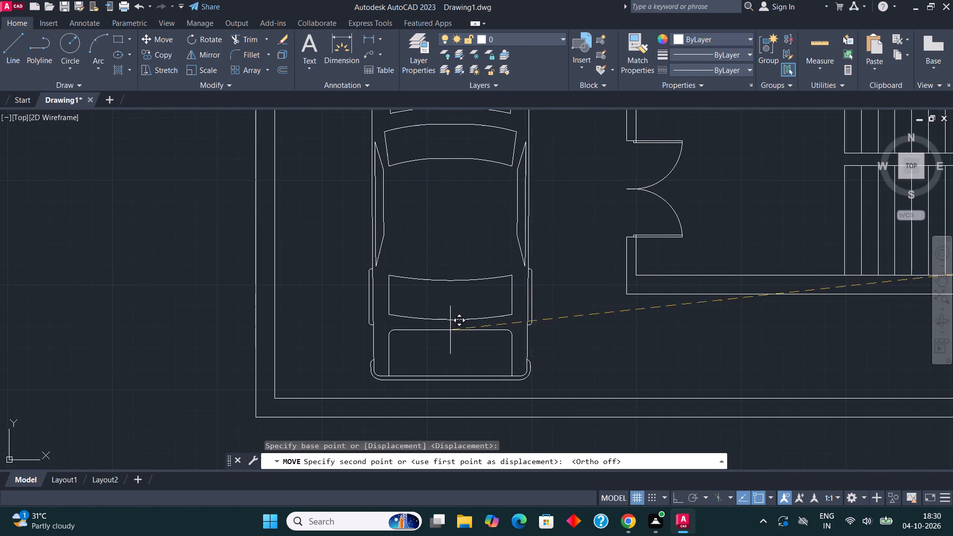
{"action": "left_click", "coordinate": [438, 332]}
Scale the car block down freehand about a point on its body so it fits below the parking area's upper wall.
{"action": "scroll", "coordinate": [439, 334], "scroll_direction": "down", "scroll_amount": 3}
{"action": "middle_click_drag", "start_coordinate": [453, 328], "coordinate": [458, 331]}
{"action": "scroll", "coordinate": [458, 321], "scroll_direction": "up", "scroll_amount": 2}
{"action": "left_click", "coordinate": [434, 274]}
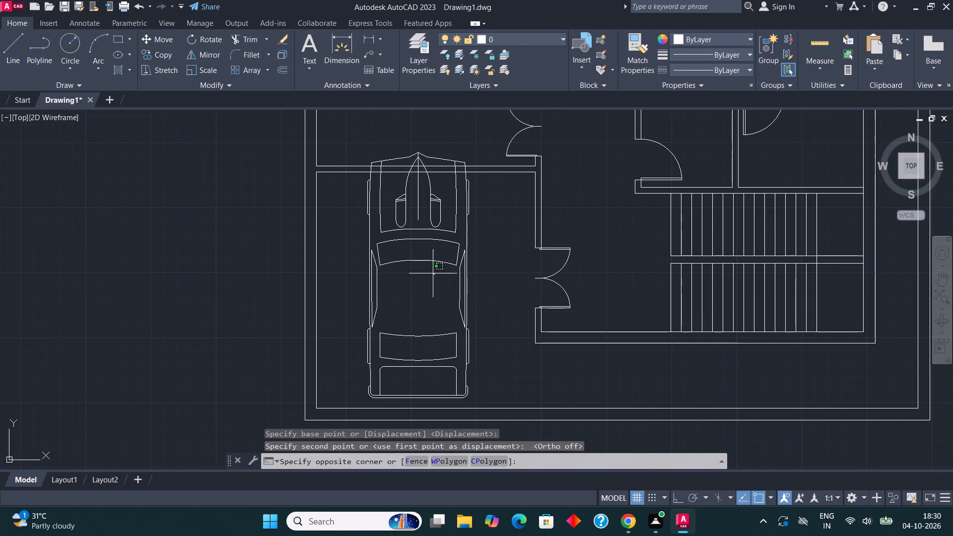
{"action": "left_click", "coordinate": [423, 256]}
{"action": "left_click", "coordinate": [210, 70]}
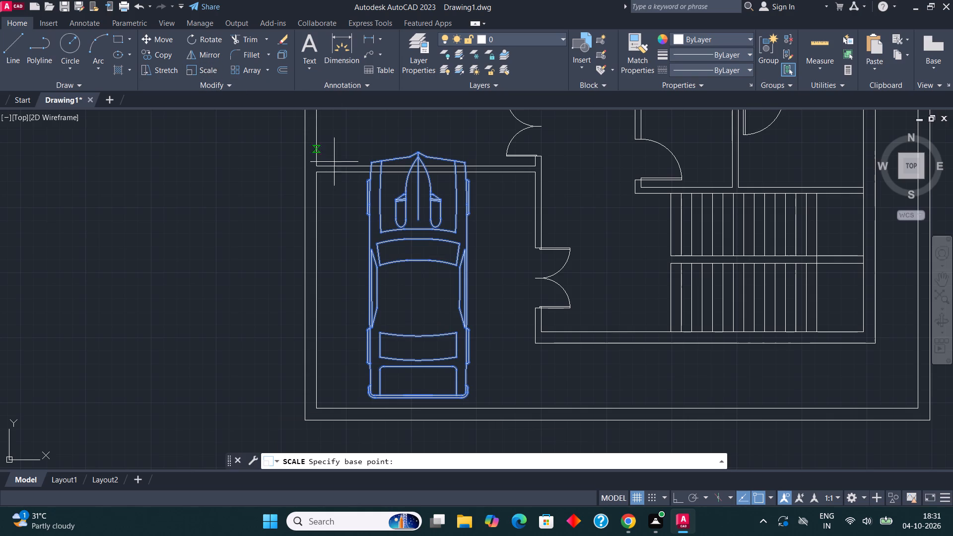
{"action": "left_click", "coordinate": [404, 324]}
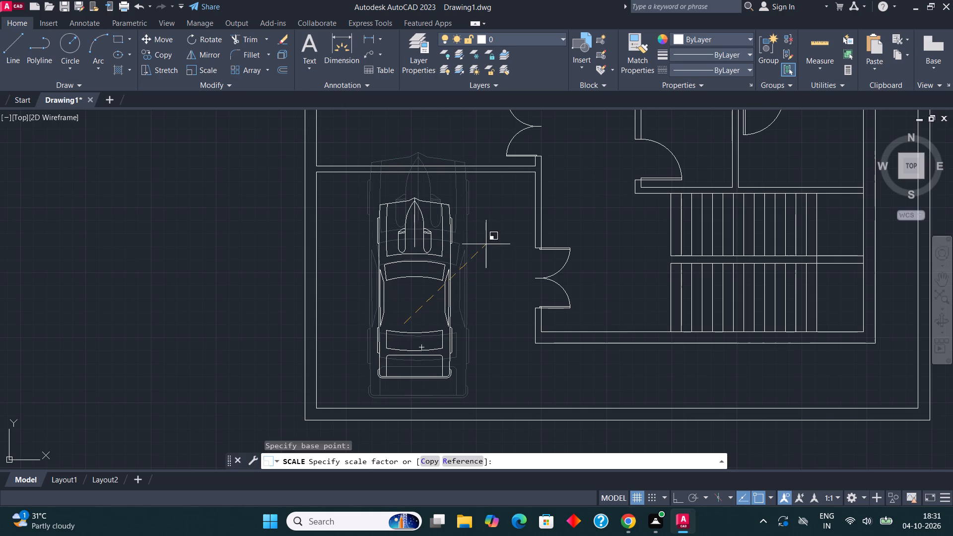
{"action": "left_click", "coordinate": [492, 240]}
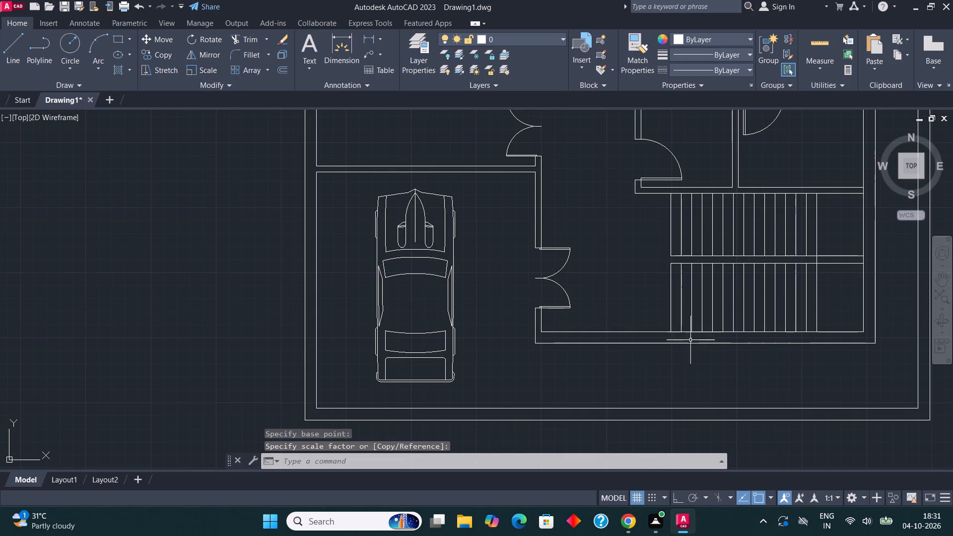
Draw a window in the horizontal wall above the car: a rectangle across the wall thickness with a lengthwise centre line.
{"action": "scroll", "coordinate": [614, 295], "scroll_direction": "down", "scroll_amount": 1}
{"action": "middle_click_drag", "start_coordinate": [629, 278], "coordinate": [643, 308]}
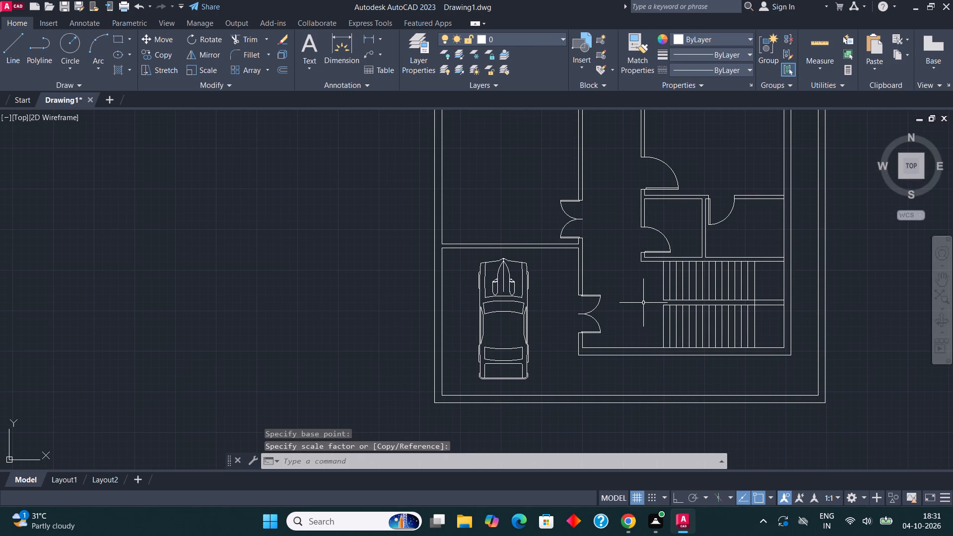
{"action": "middle_click_drag", "start_coordinate": [575, 261], "coordinate": [593, 349]}
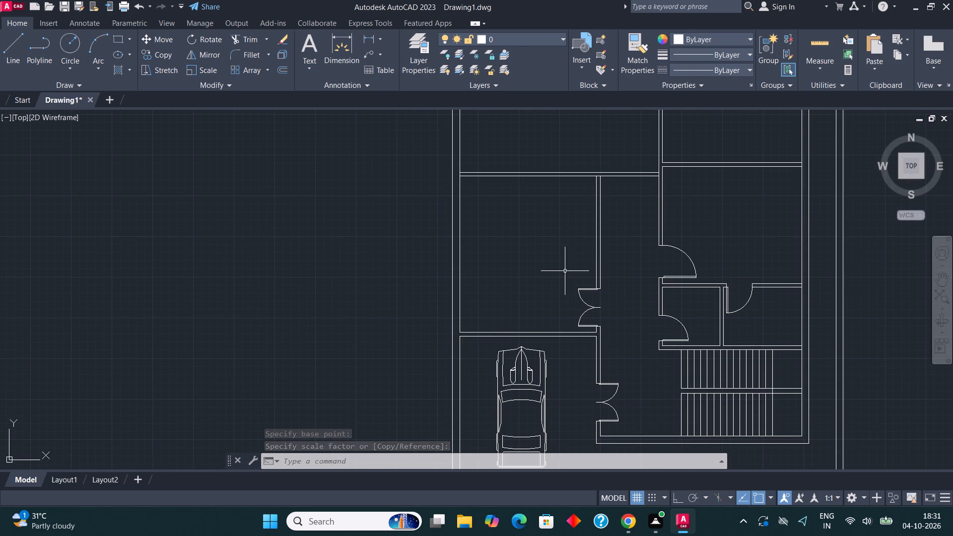
{"action": "middle_click_drag", "start_coordinate": [556, 268], "coordinate": [526, 244]}
{"action": "scroll", "coordinate": [491, 332], "scroll_direction": "up", "scroll_amount": 2}
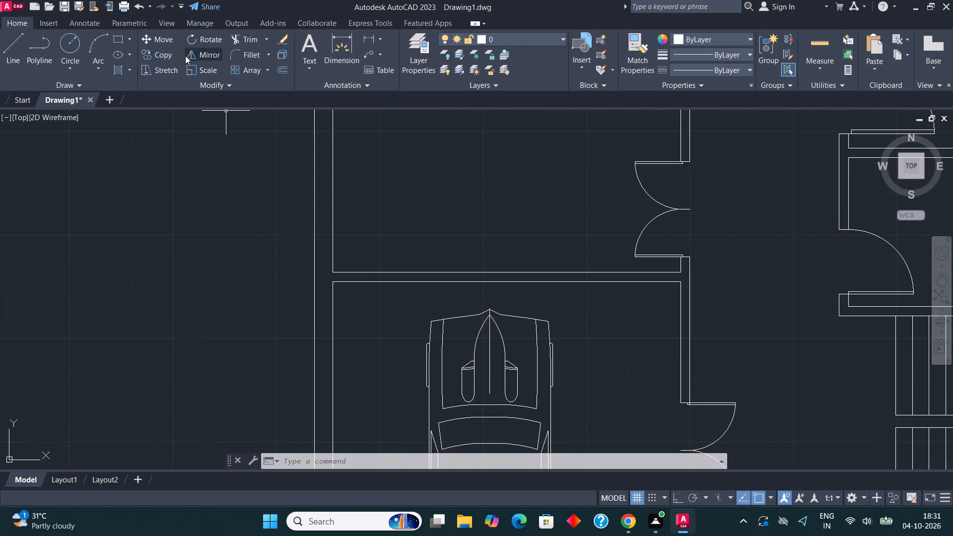
{"action": "left_click", "coordinate": [109, 39]}
{"action": "left_click", "coordinate": [117, 37]}
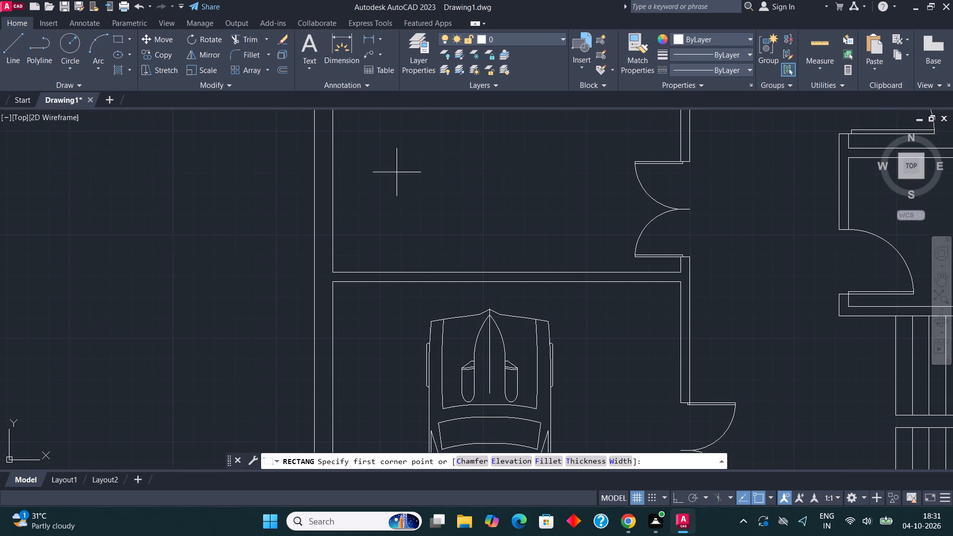
{"action": "scroll", "coordinate": [412, 257], "scroll_direction": "up", "scroll_amount": 1}
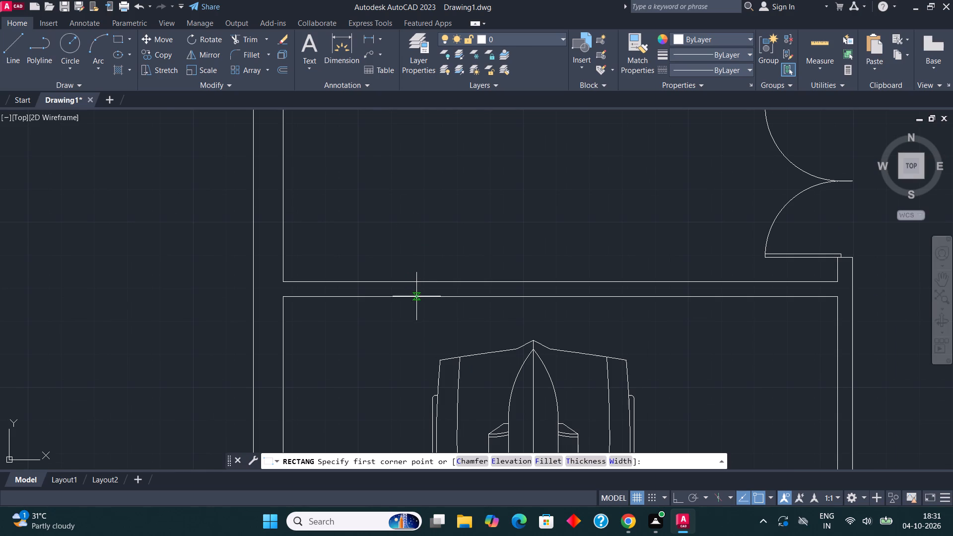
{"action": "left_click", "coordinate": [420, 301]}
{"action": "left_click", "coordinate": [738, 282]}
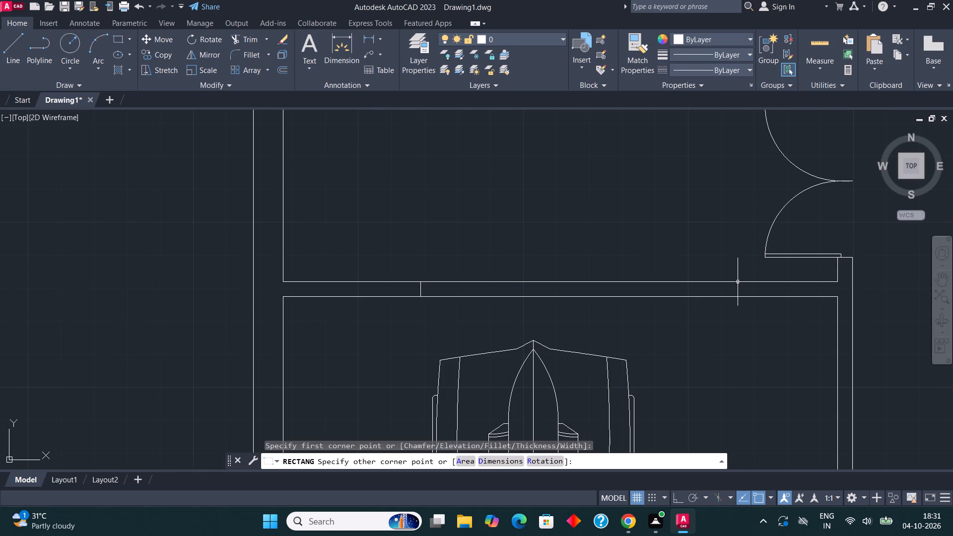
{"action": "left_click", "coordinate": [12, 38]}
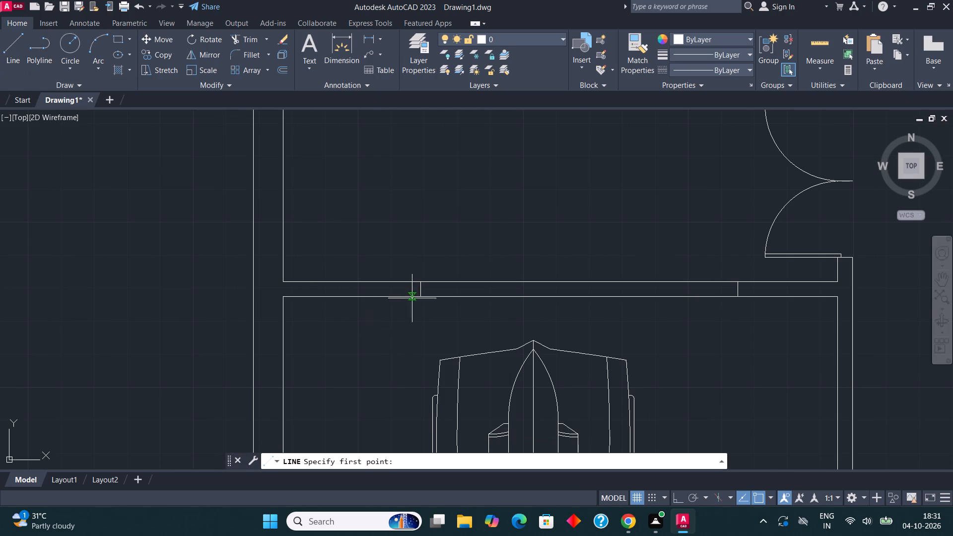
{"action": "left_click", "coordinate": [422, 288]}
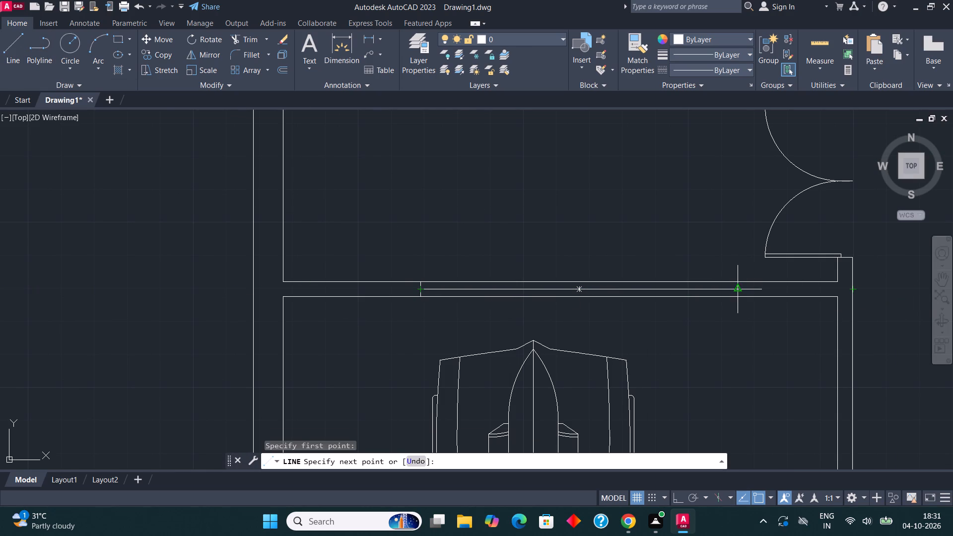
{"action": "left_click", "coordinate": [739, 290]}
{"action": "scroll", "coordinate": [507, 249], "scroll_direction": "down", "scroll_amount": 3}
{"action": "key", "text": "Escape"}
Draw a window rectangle with a centre line in the vertical wall between the parking area and hall, above the double door.
{"action": "middle_click_drag", "start_coordinate": [638, 299], "coordinate": [605, 288]}
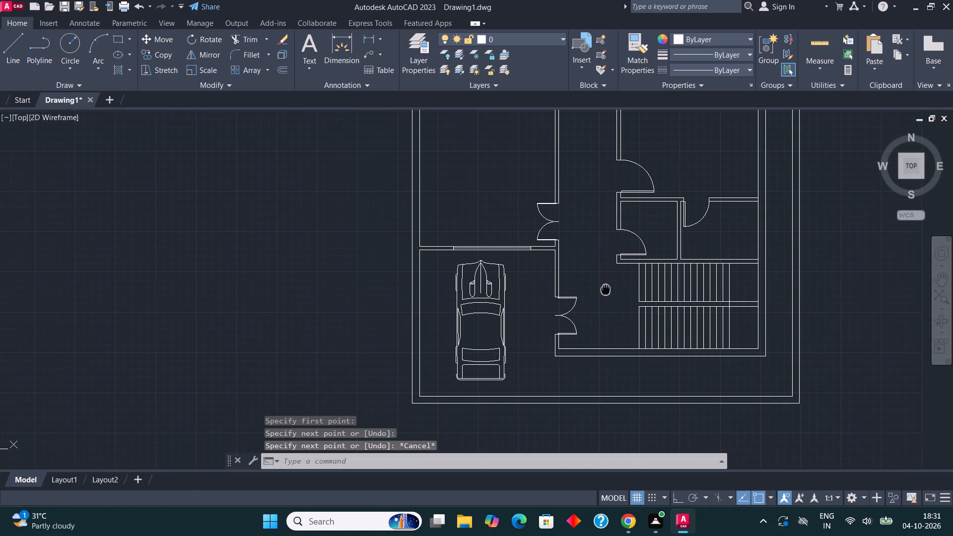
{"action": "middle_click_drag", "start_coordinate": [605, 288], "coordinate": [603, 288]}
{"action": "scroll", "coordinate": [594, 264], "scroll_direction": "up", "scroll_amount": 2}
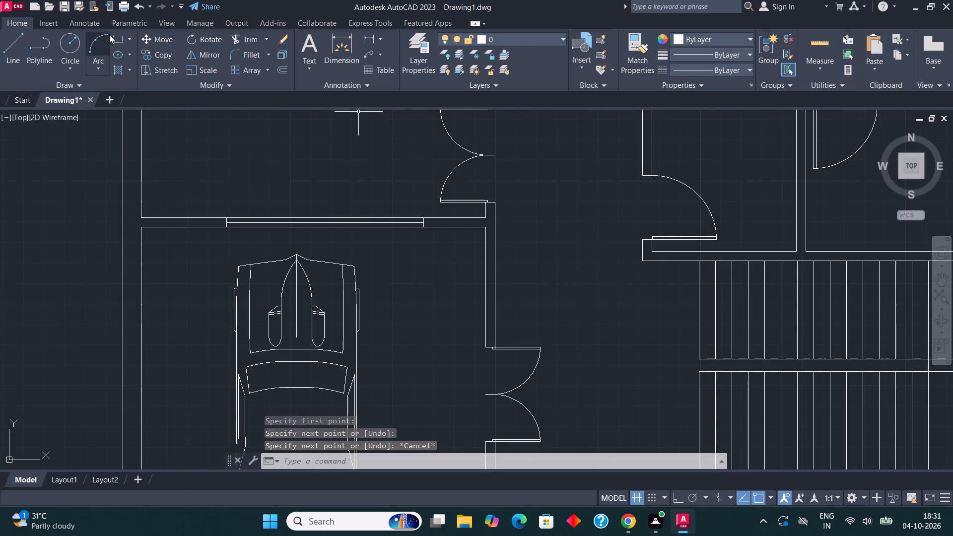
{"action": "left_click", "coordinate": [119, 35]}
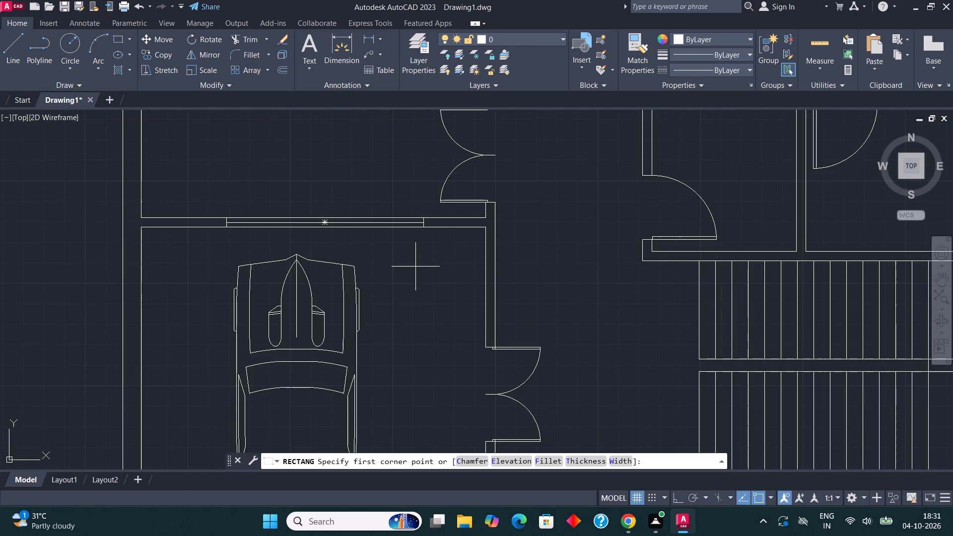
{"action": "scroll", "coordinate": [510, 327], "scroll_direction": "up", "scroll_amount": 1}
{"action": "left_click", "coordinate": [471, 338]}
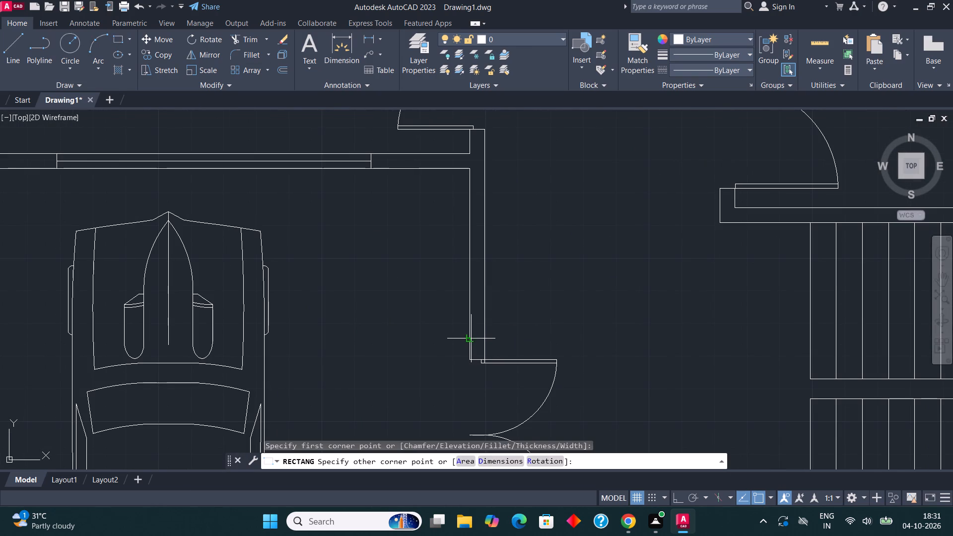
{"action": "left_click", "coordinate": [486, 186]}
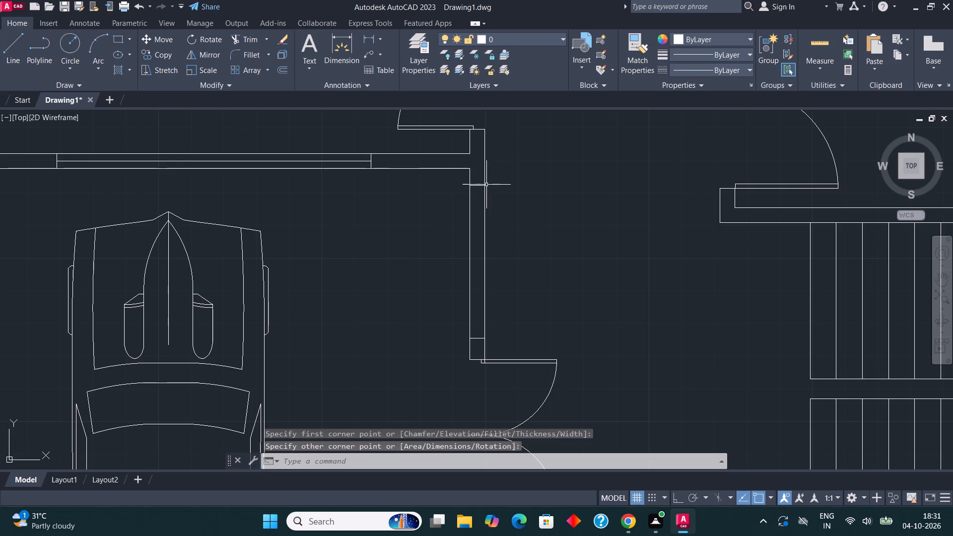
{"action": "left_click", "coordinate": [10, 35]}
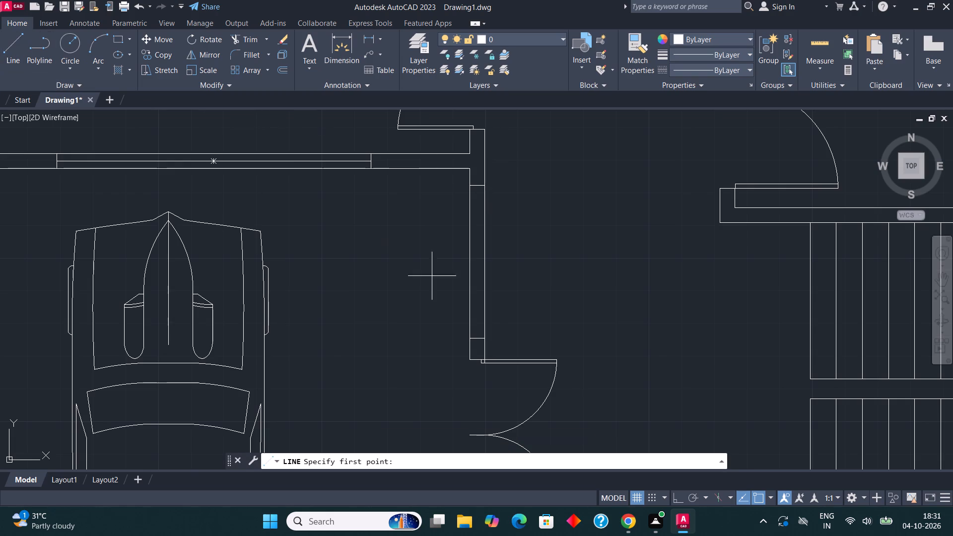
{"action": "left_click", "coordinate": [475, 336]}
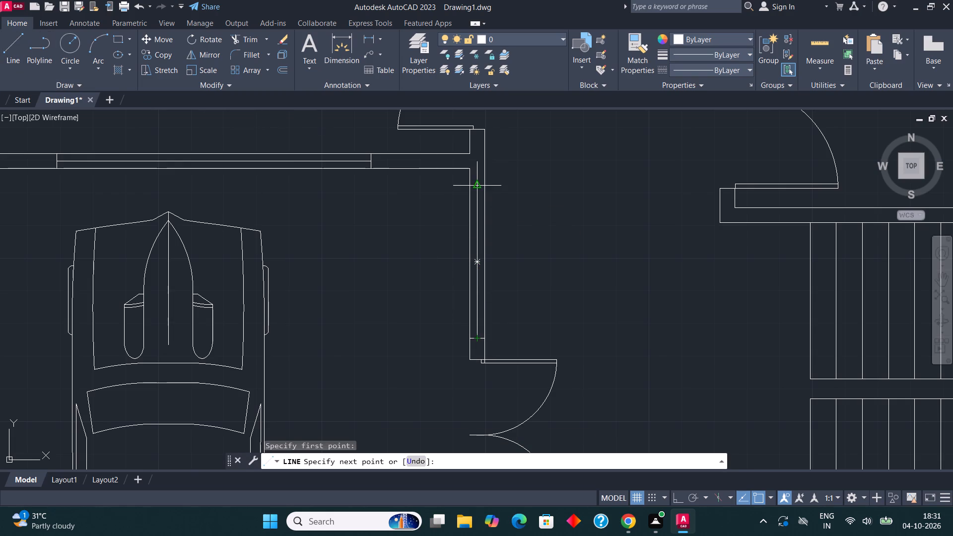
{"action": "left_click", "coordinate": [478, 188]}
{"action": "scroll", "coordinate": [500, 304], "scroll_direction": "down", "scroll_amount": 4}
{"action": "key", "text": "Escape"}
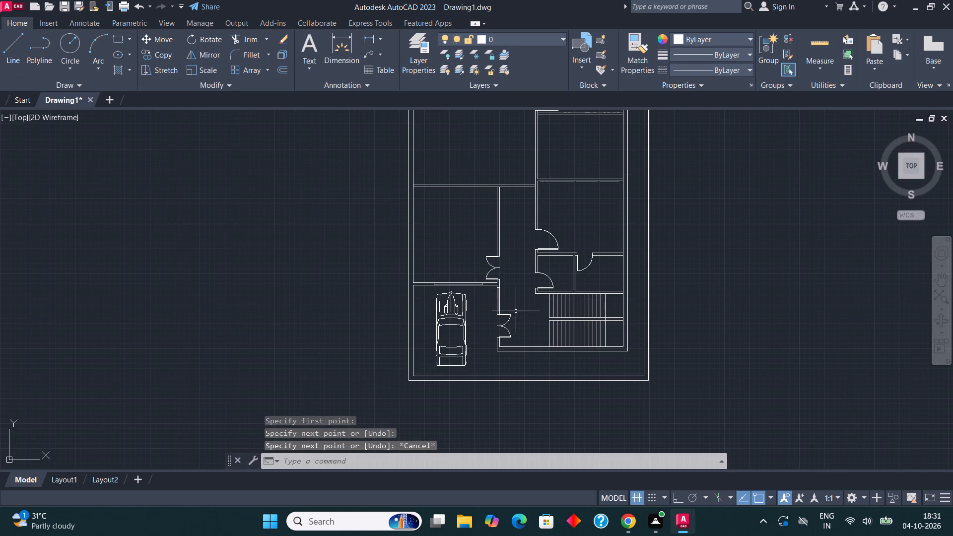
Draw a window rectangle with a centre line in the hall's bottom wall, between the double-door corner and the staircase.
{"action": "middle_click_drag", "start_coordinate": [515, 310], "coordinate": [454, 259]}
{"action": "scroll", "coordinate": [449, 306], "scroll_direction": "up", "scroll_amount": 3}
{"action": "middle_click_drag", "start_coordinate": [447, 275], "coordinate": [437, 284]}
{"action": "scroll", "coordinate": [437, 284], "scroll_direction": "up", "scroll_amount": 1}
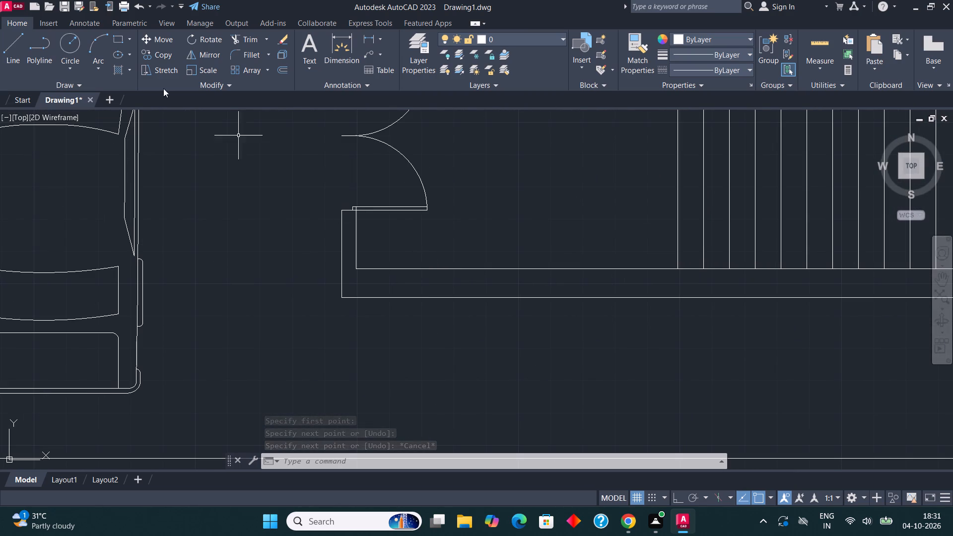
{"action": "left_click", "coordinate": [118, 42]}
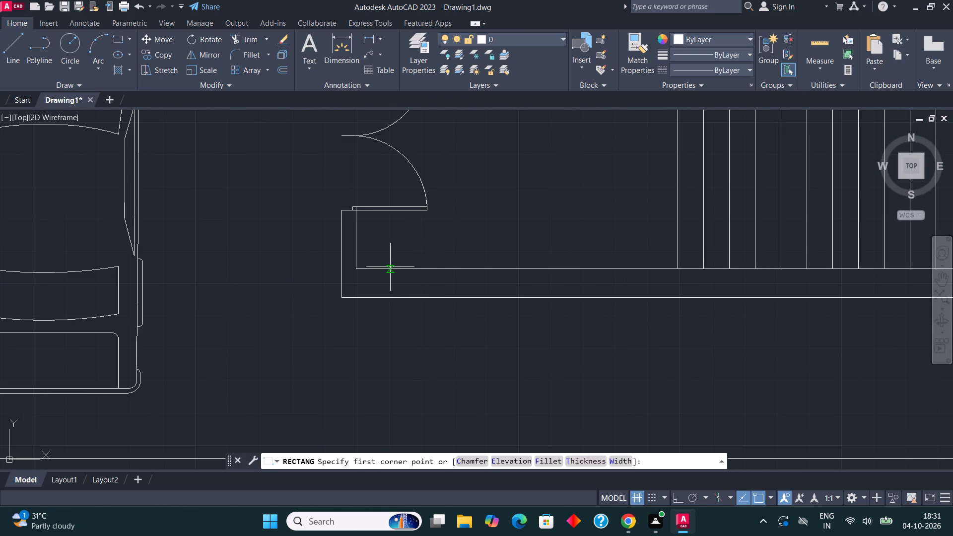
{"action": "left_click", "coordinate": [383, 267]}
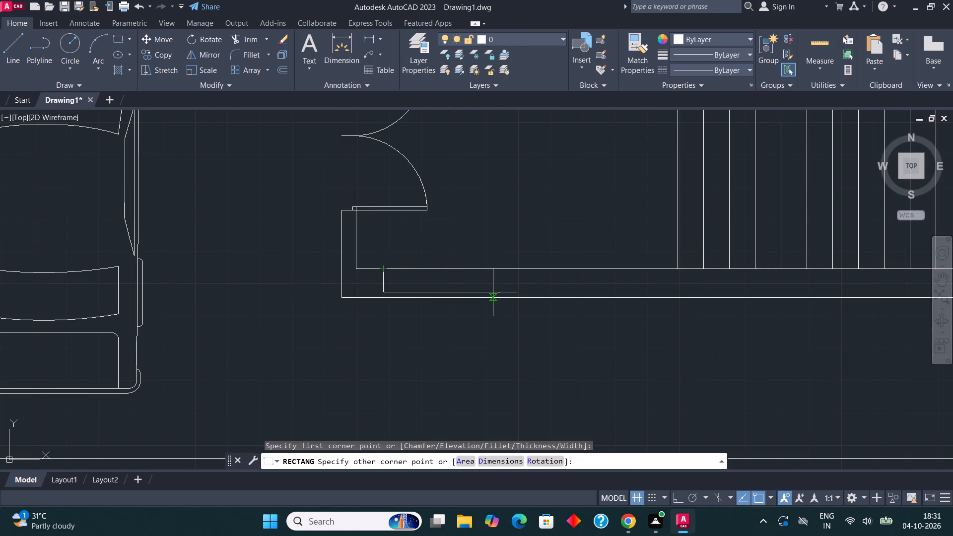
{"action": "left_click", "coordinate": [549, 298]}
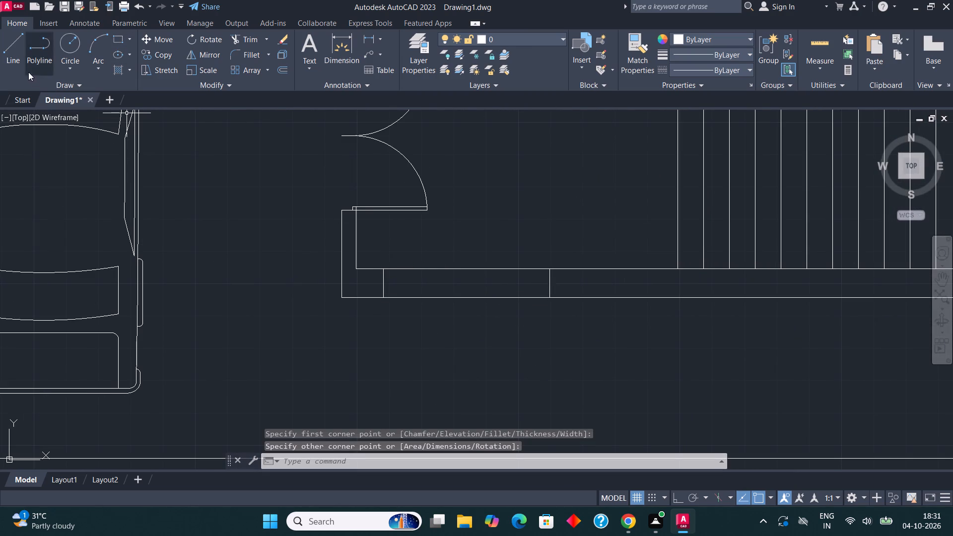
{"action": "left_click", "coordinate": [19, 38]}
{"action": "left_click", "coordinate": [386, 285]}
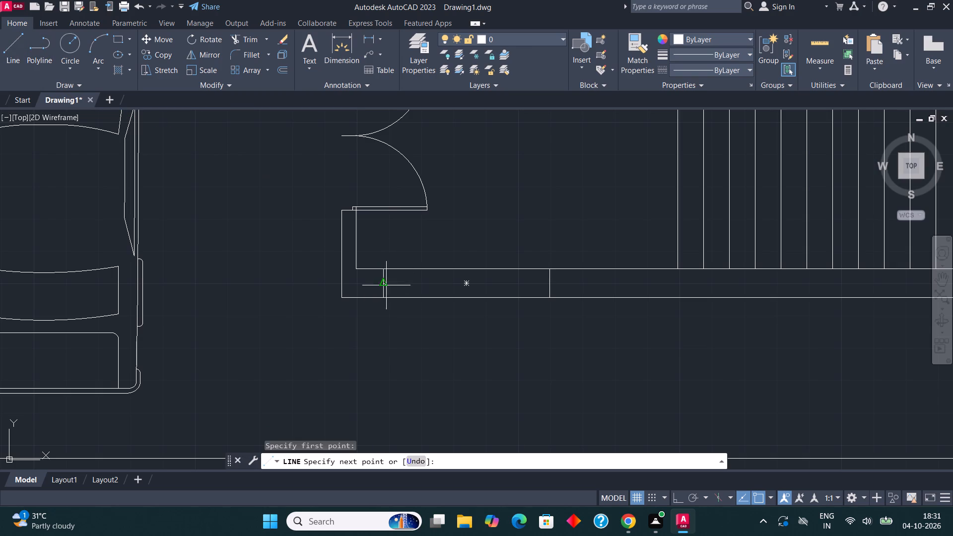
{"action": "left_click", "coordinate": [551, 287]}
{"action": "scroll", "coordinate": [493, 330], "scroll_direction": "down", "scroll_amount": 2}
{"action": "key", "text": "Escape"}
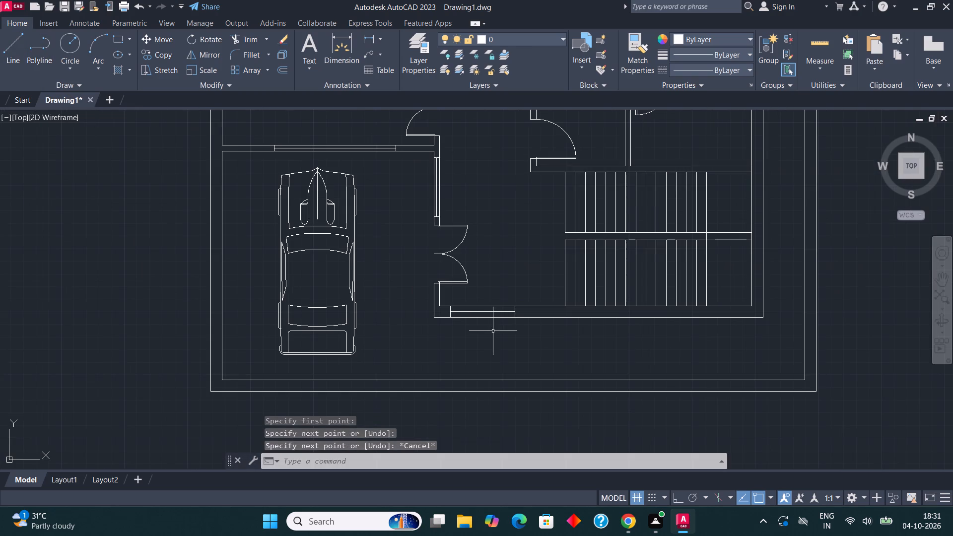
Draw a window rectangle with a lengthwise centre line in the house's right outer wall, in the room above the two small staircase-side rooms.
{"action": "middle_click_drag", "start_coordinate": [621, 306], "coordinate": [542, 397]}
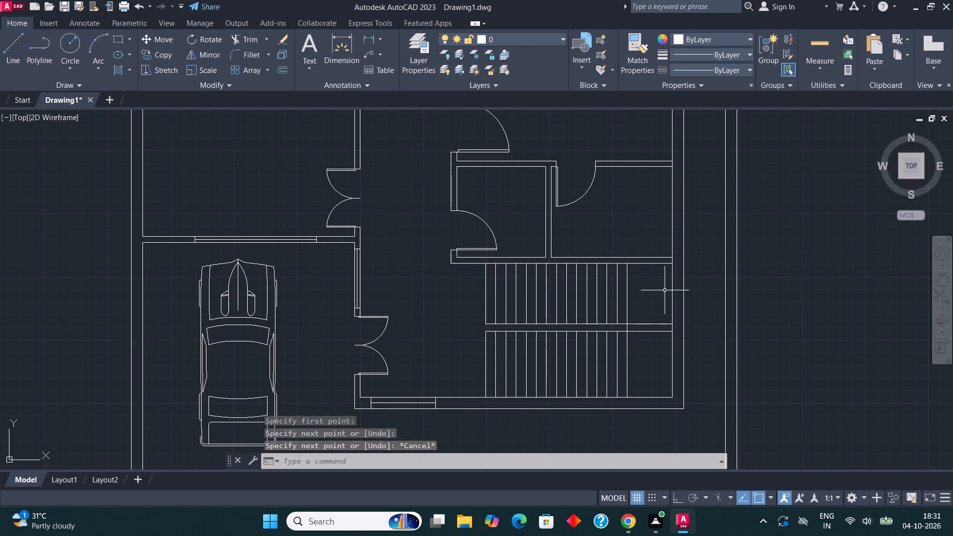
{"action": "middle_click_drag", "start_coordinate": [685, 259], "coordinate": [572, 445]}
{"action": "middle_click_drag", "start_coordinate": [575, 306], "coordinate": [574, 308]}
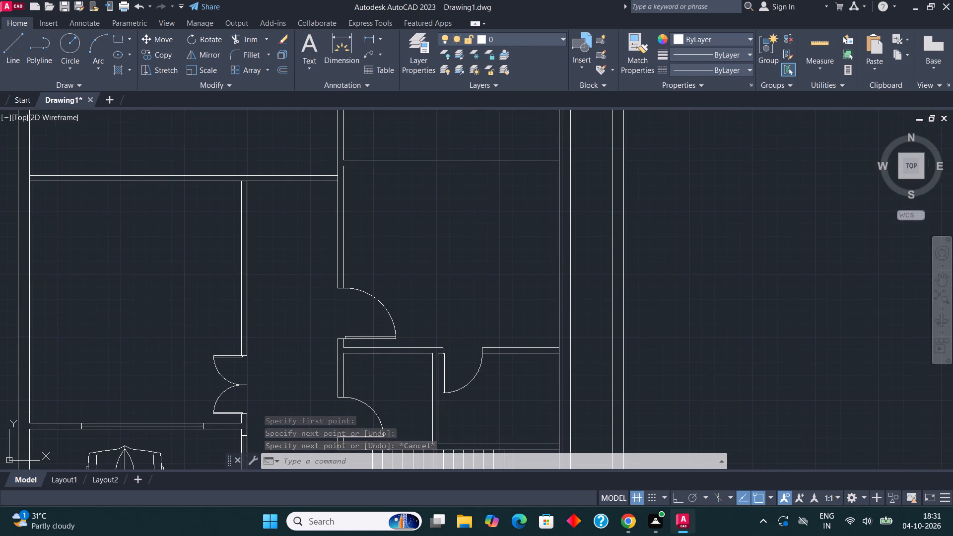
{"action": "middle_click_drag", "start_coordinate": [574, 308], "coordinate": [546, 321]}
{"action": "left_click", "coordinate": [119, 40]}
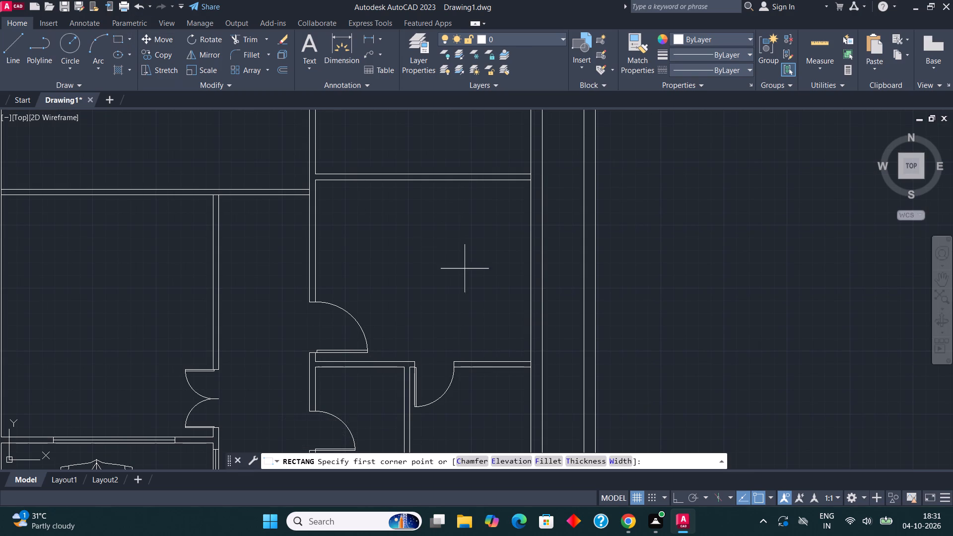
{"action": "left_click", "coordinate": [533, 317]}
{"action": "left_click", "coordinate": [544, 205]}
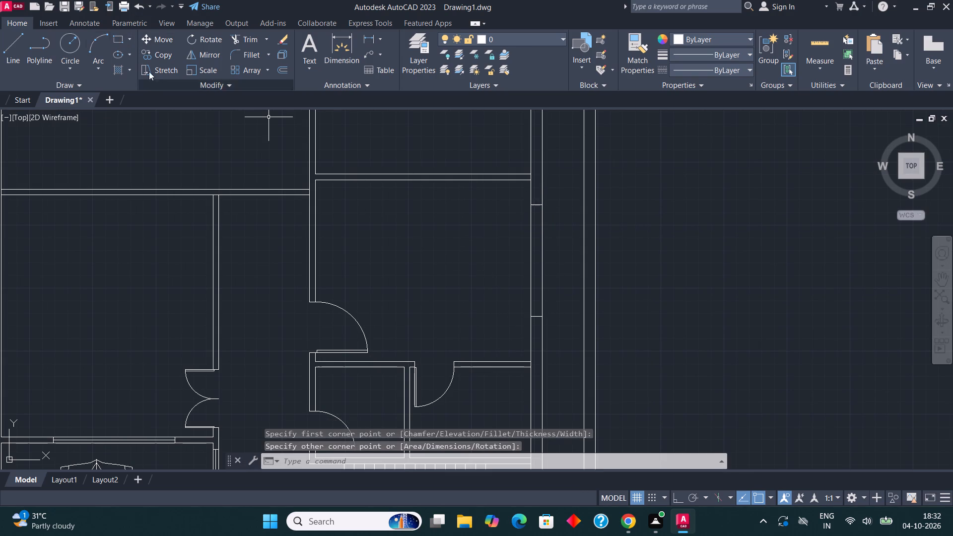
{"action": "left_click", "coordinate": [18, 48]}
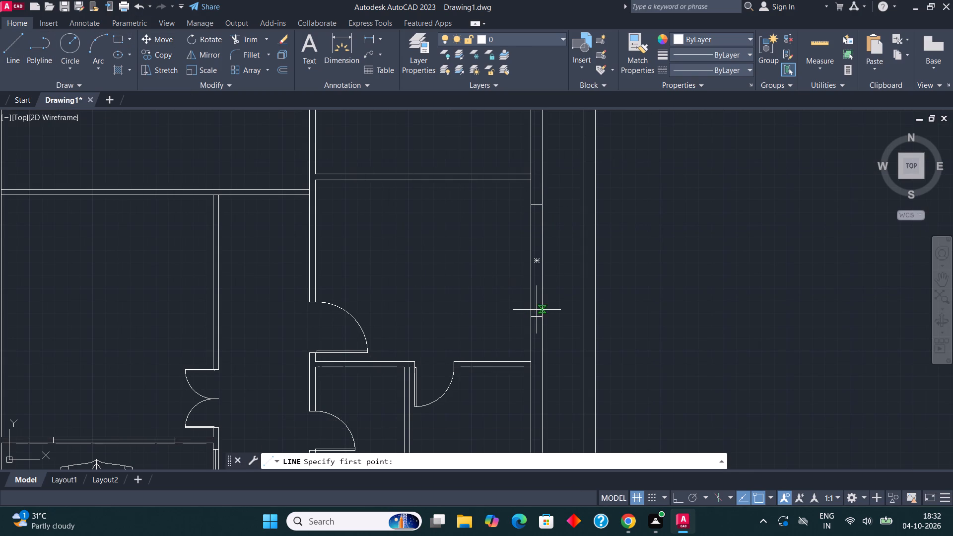
{"action": "left_click", "coordinate": [536, 312]}
{"action": "left_click", "coordinate": [539, 207]}
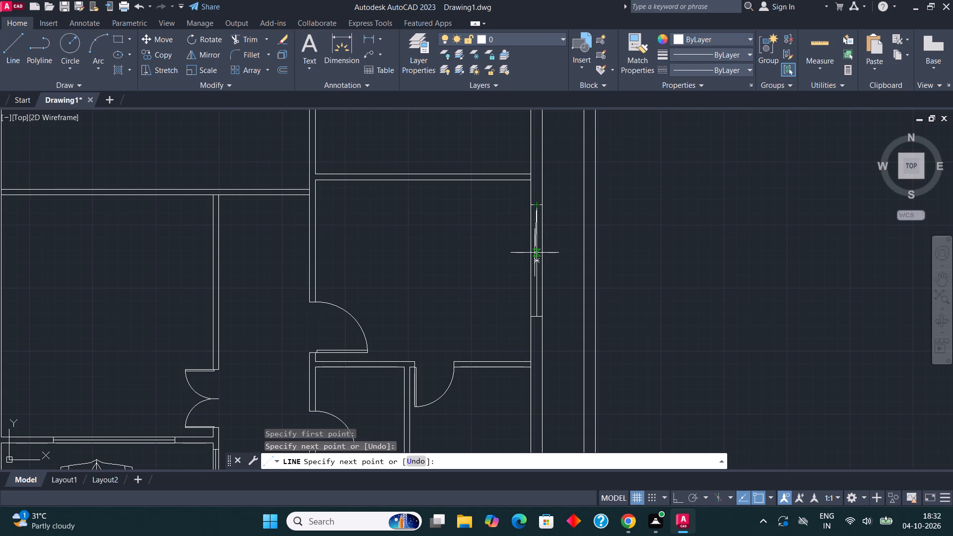
{"action": "key", "text": "Escape"}
Copy the right-wall window by its upper outer corner up the same wall into each of the two rooms above.
{"action": "middle_click_drag", "start_coordinate": [534, 255], "coordinate": [518, 266]}
{"action": "left_click", "coordinate": [505, 335]}
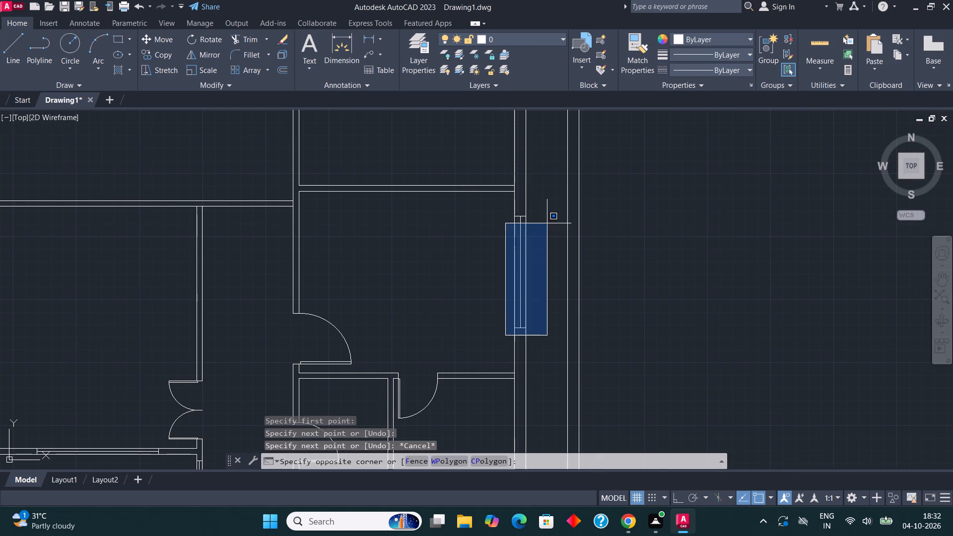
{"action": "left_click", "coordinate": [536, 206]}
{"action": "left_click", "coordinate": [164, 53]}
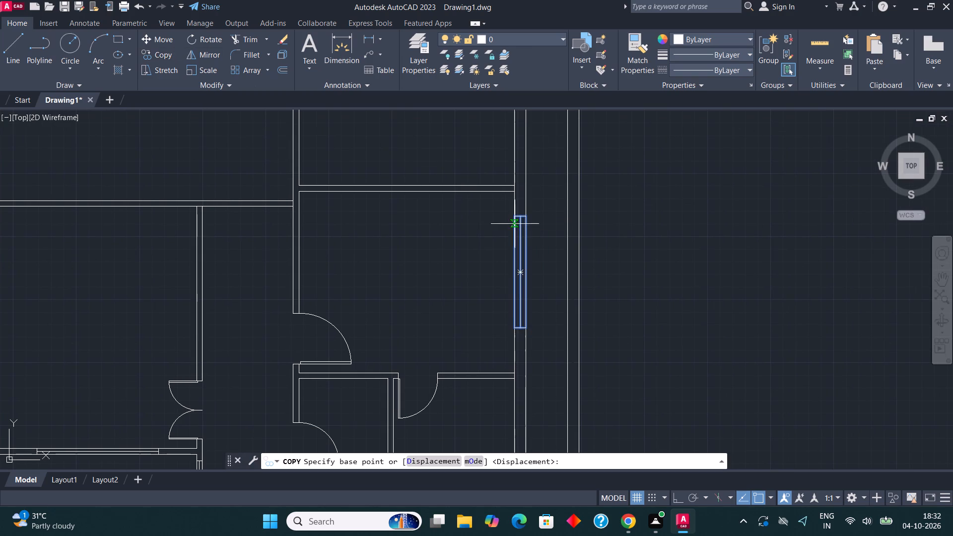
{"action": "left_click", "coordinate": [528, 218]}
{"action": "scroll", "coordinate": [529, 285], "scroll_direction": "down", "scroll_amount": 1}
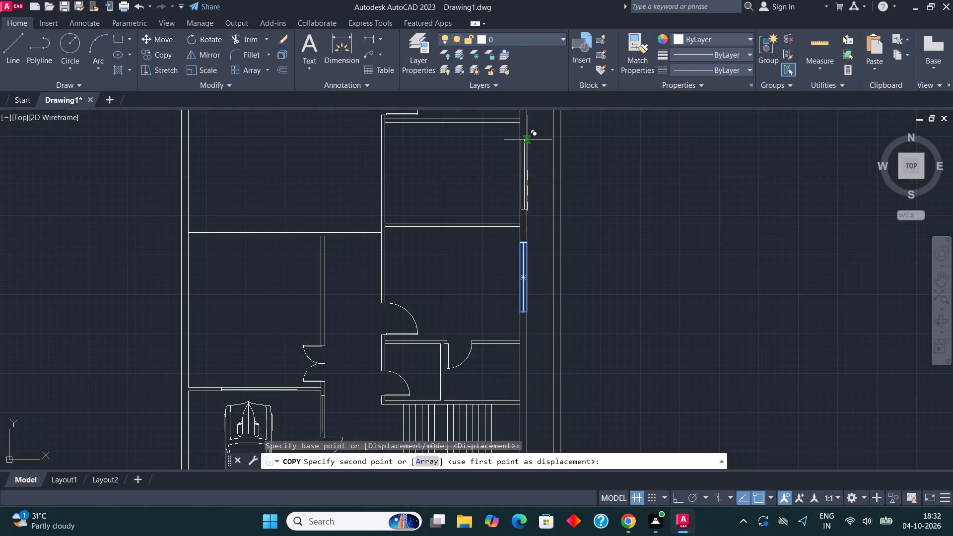
{"action": "left_click", "coordinate": [528, 137]}
{"action": "scroll", "coordinate": [531, 271], "scroll_direction": "down", "scroll_amount": 3}
{"action": "scroll", "coordinate": [536, 219], "scroll_direction": "up", "scroll_amount": 3}
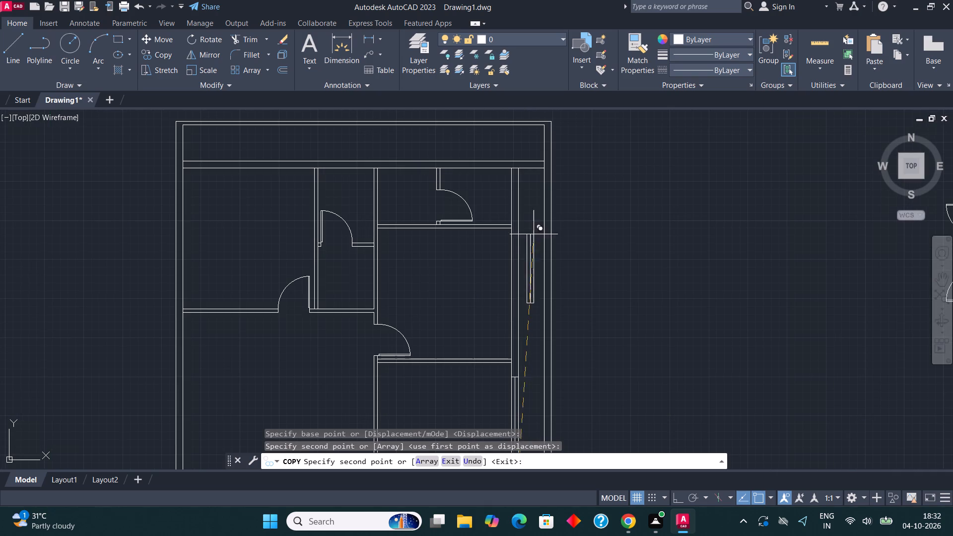
{"action": "left_click", "coordinate": [519, 254]}
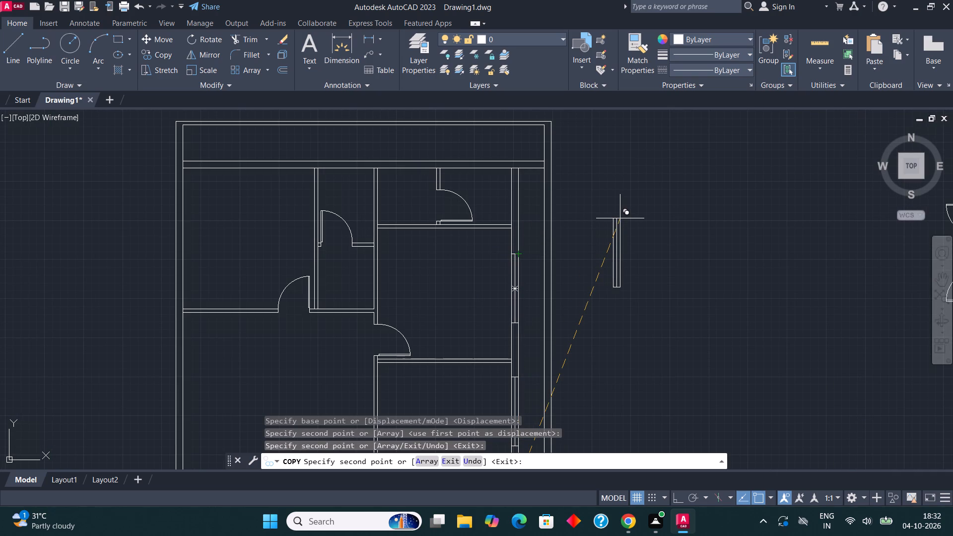
Place a spare copy of the window outside the plan's right side and rotate it a quarter turn to horizontal.
{"action": "scroll", "coordinate": [486, 234], "scroll_direction": "down", "scroll_amount": 1}
{"action": "left_click", "coordinate": [621, 266]}
{"action": "key", "text": "Escape"}
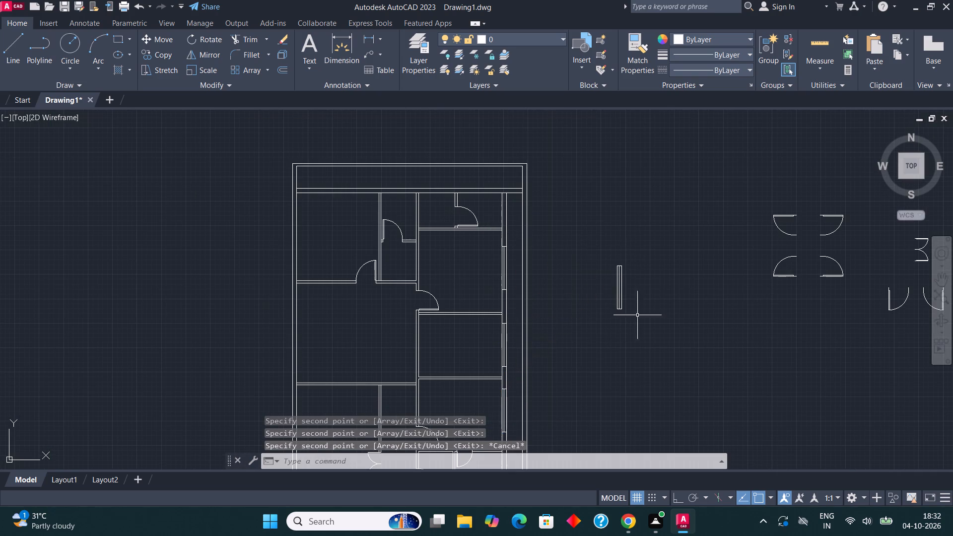
{"action": "left_click", "coordinate": [637, 317]}
{"action": "left_click", "coordinate": [590, 231]}
{"action": "left_click", "coordinate": [211, 40]}
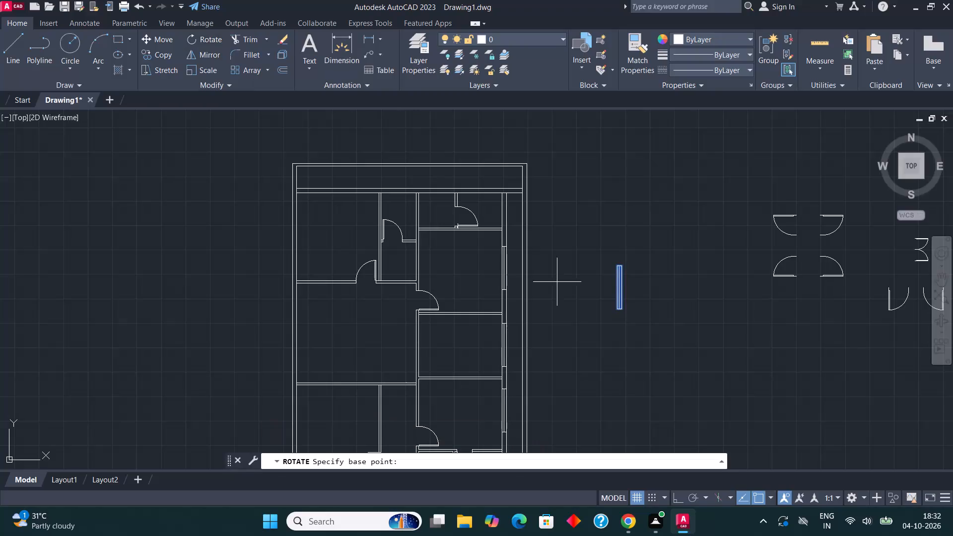
{"action": "left_click", "coordinate": [633, 297]}
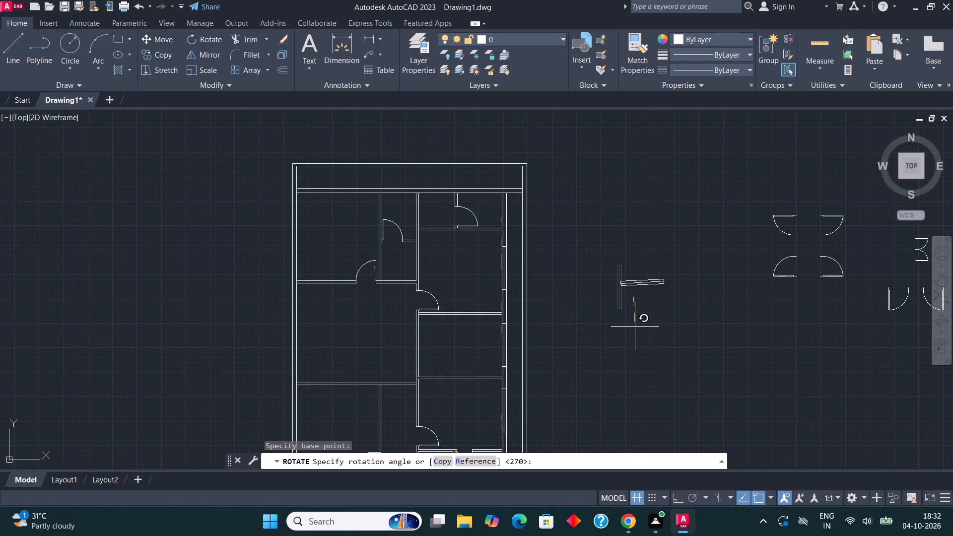
{"action": "key", "text": "F8"}
{"action": "left_click", "coordinate": [635, 327]}
Copy the horizontal spare window by its upper-right corner into the house's top wall above the upper-left room.
{"action": "left_click_drag", "start_coordinate": [688, 326], "coordinate": [675, 304]}
{"action": "left_click", "coordinate": [600, 238]}
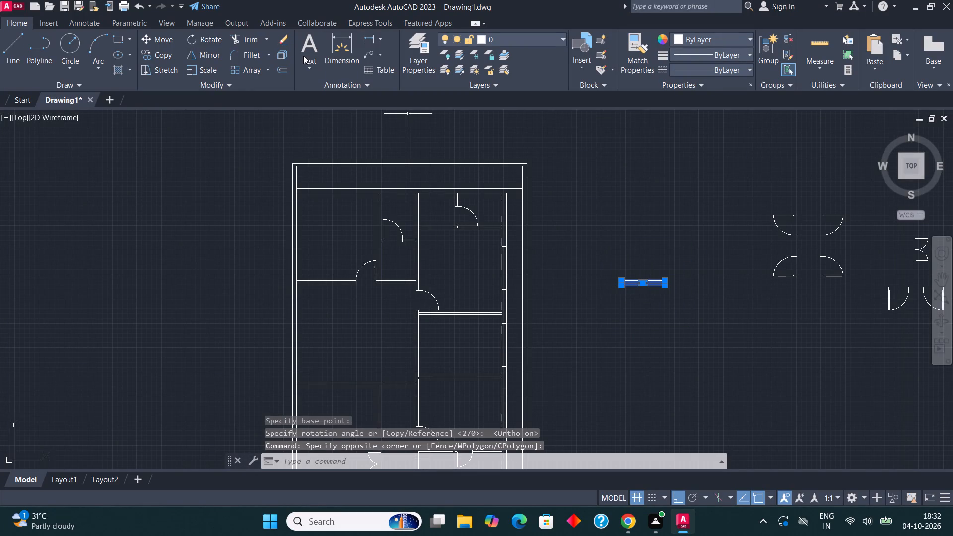
{"action": "left_click", "coordinate": [163, 52]}
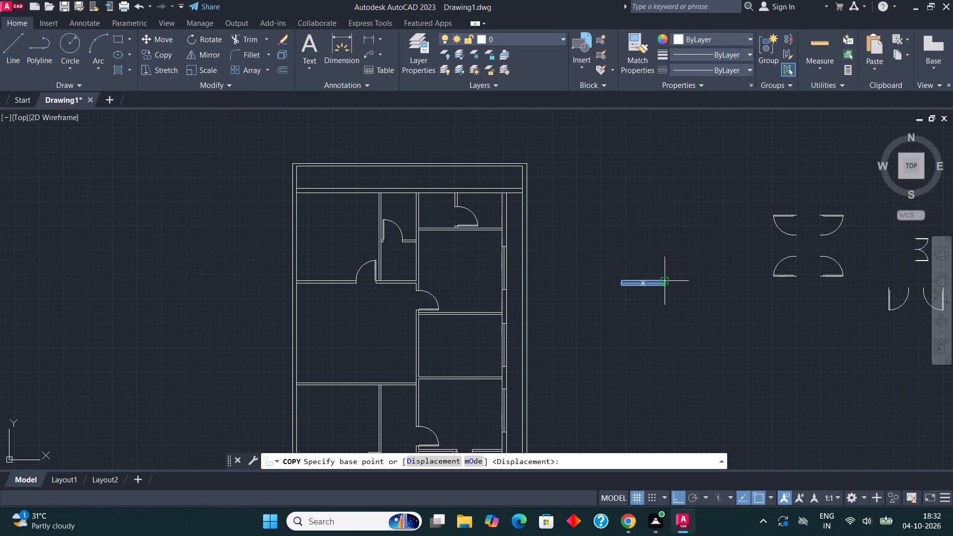
{"action": "left_click", "coordinate": [667, 276]}
{"action": "key", "text": "F8"}
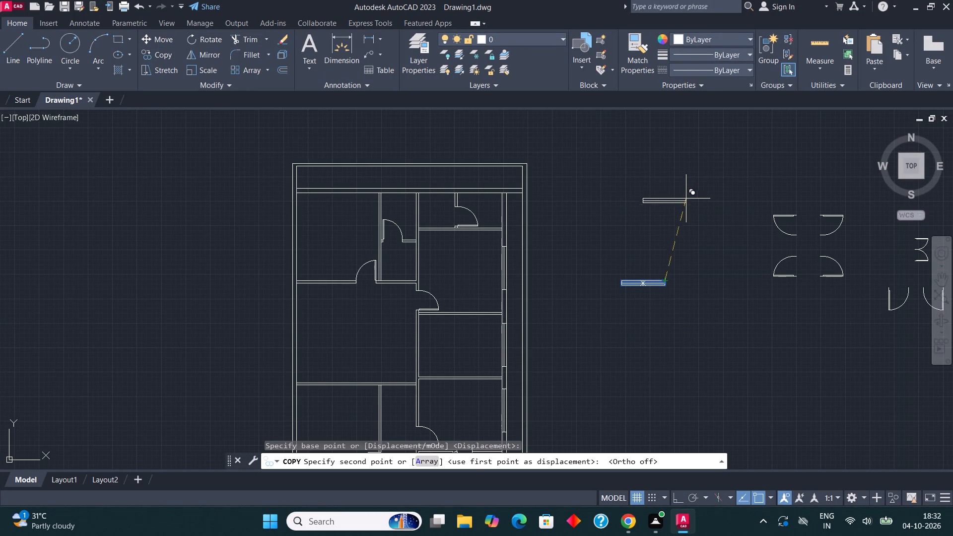
{"action": "scroll", "coordinate": [687, 195], "scroll_direction": "down", "scroll_amount": 2}
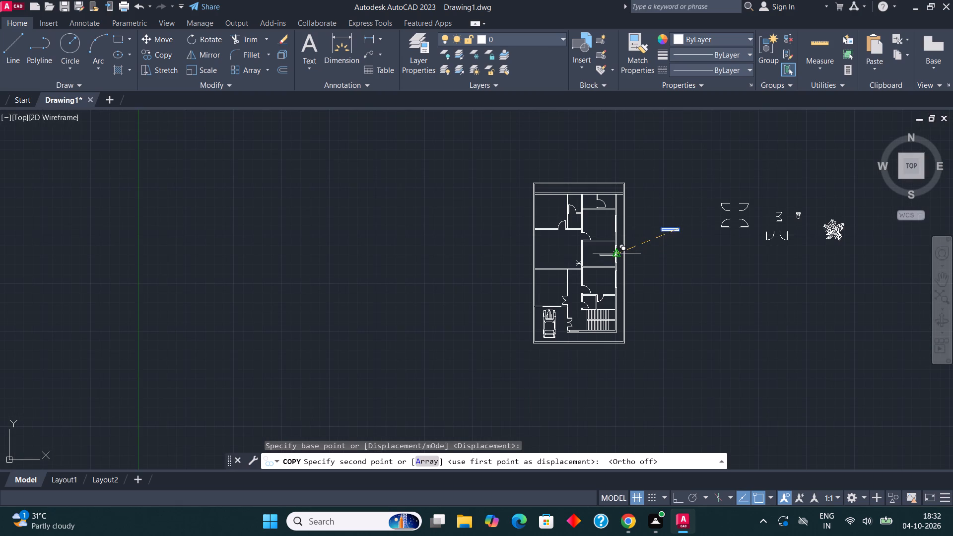
{"action": "middle_click_drag", "start_coordinate": [736, 262], "coordinate": [720, 274]}
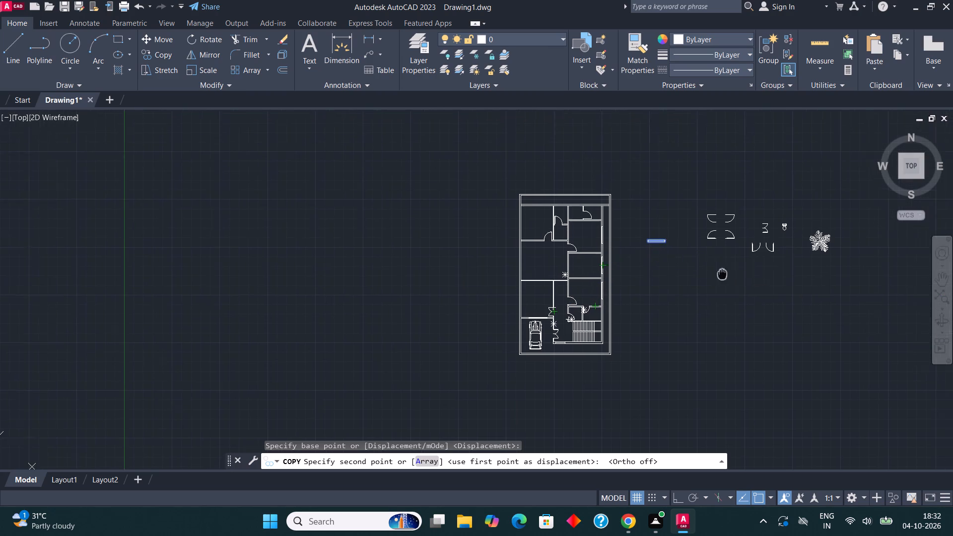
{"action": "middle_click_drag", "start_coordinate": [720, 274], "coordinate": [686, 293]}
{"action": "scroll", "coordinate": [629, 355], "scroll_direction": "up", "scroll_amount": 2}
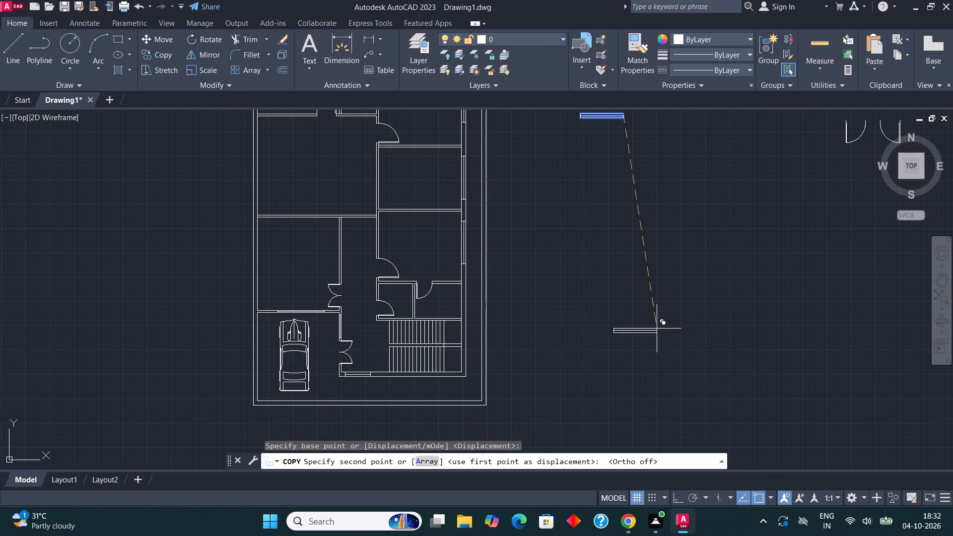
{"action": "scroll", "coordinate": [667, 359], "scroll_direction": "down", "scroll_amount": 1}
{"action": "scroll", "coordinate": [427, 130], "scroll_direction": "up", "scroll_amount": 4}
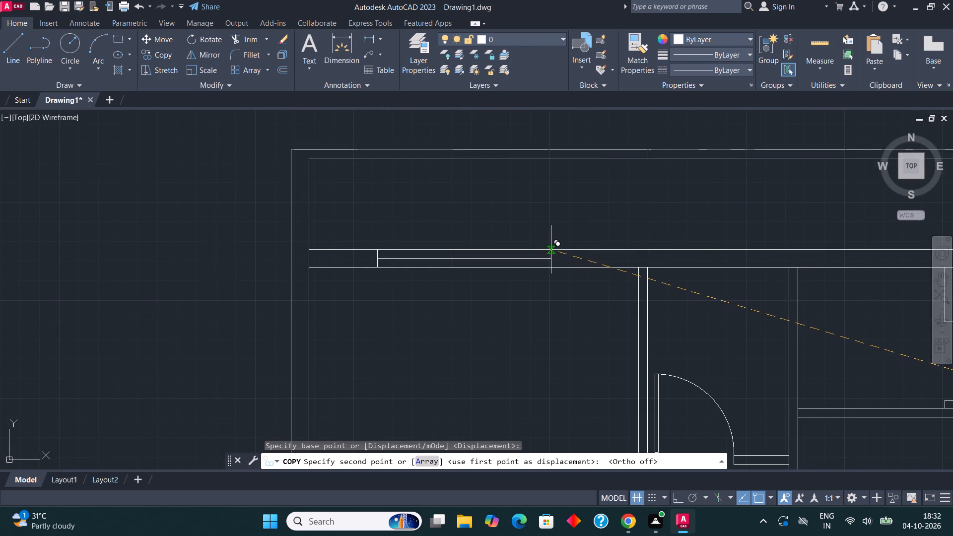
{"action": "left_click", "coordinate": [551, 250]}
{"action": "scroll", "coordinate": [407, 257], "scroll_direction": "down", "scroll_amount": 1}
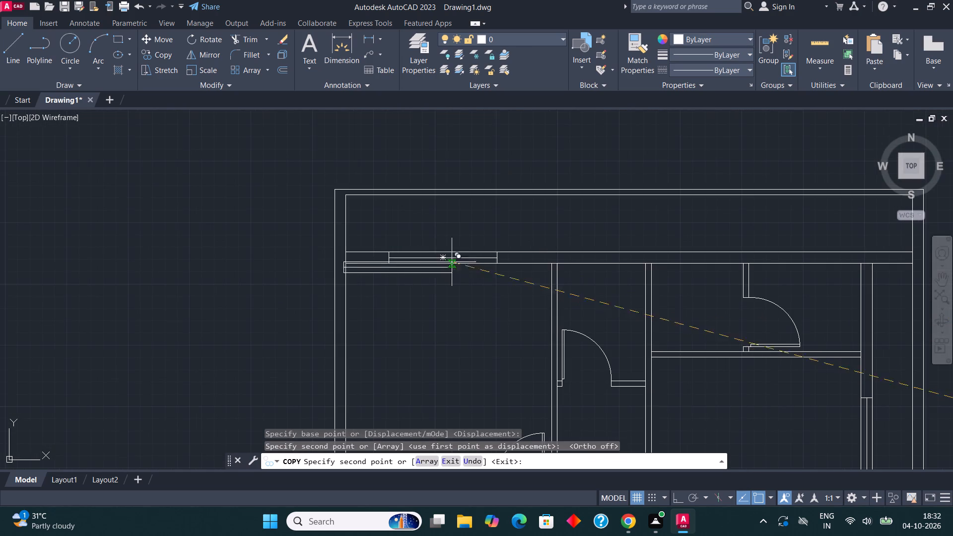
{"action": "key", "text": "Escape"}
Draw a shorter window rectangle with a lengthwise centre line in the top wall above the narrow middle room.
{"action": "middle_click_drag", "start_coordinate": [633, 265], "coordinate": [478, 270]}
{"action": "scroll", "coordinate": [464, 273], "scroll_direction": "up", "scroll_amount": 3}
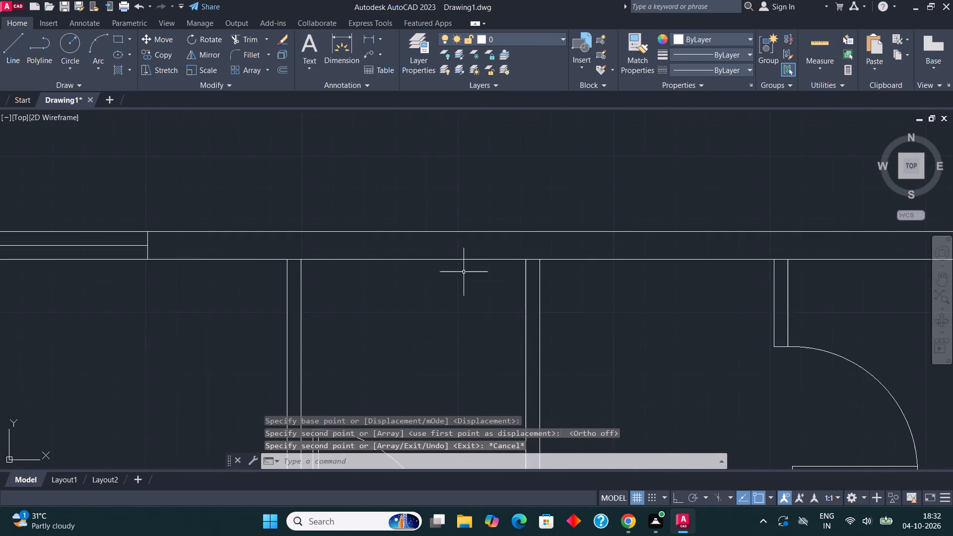
{"action": "left_click", "coordinate": [117, 39]}
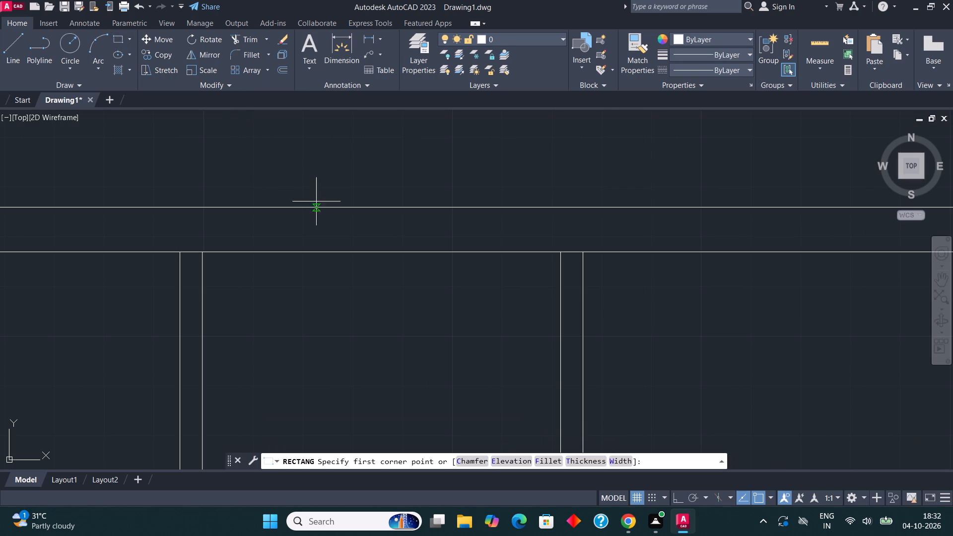
{"action": "left_click", "coordinate": [239, 251]}
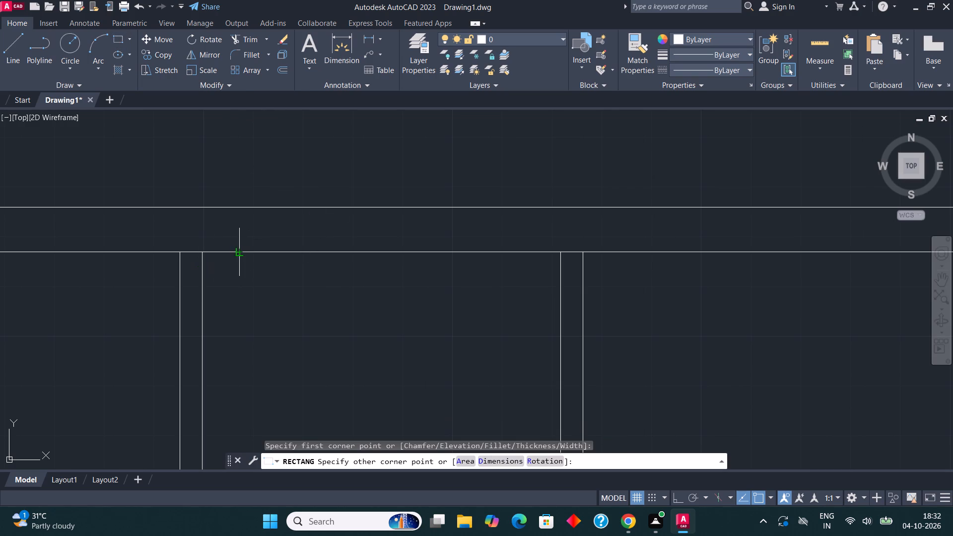
{"action": "left_click", "coordinate": [440, 206]}
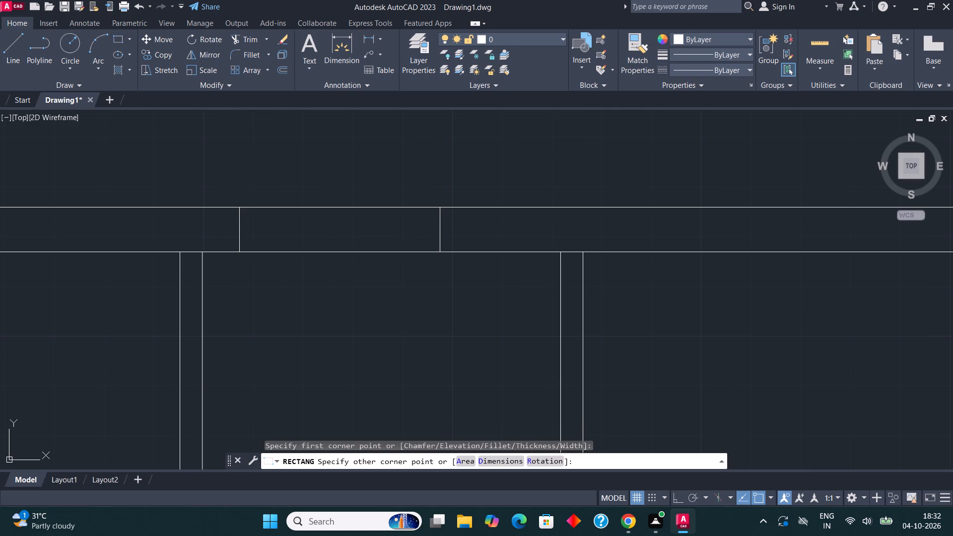
{"action": "left_click", "coordinate": [15, 41]}
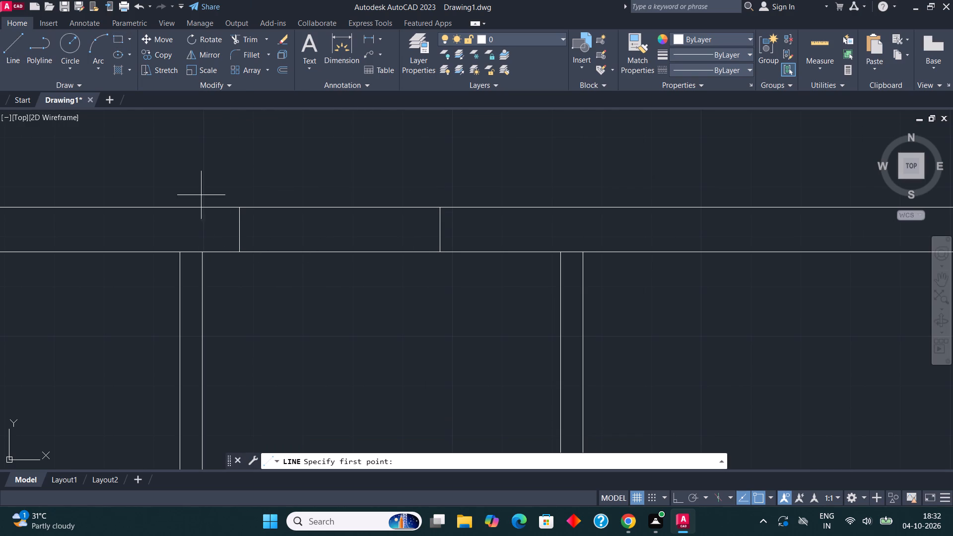
{"action": "left_click", "coordinate": [241, 231]}
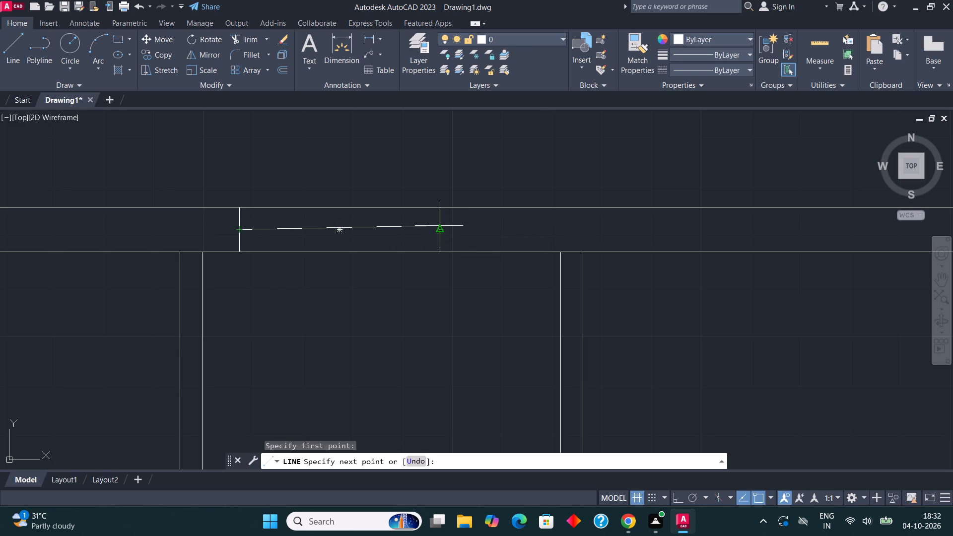
{"action": "left_click", "coordinate": [439, 230]}
{"action": "key", "text": "Escape"}
Copy the short window by its upper-right corner along the top wall to above the upper-right room, near its door.
{"action": "left_click", "coordinate": [227, 271]}
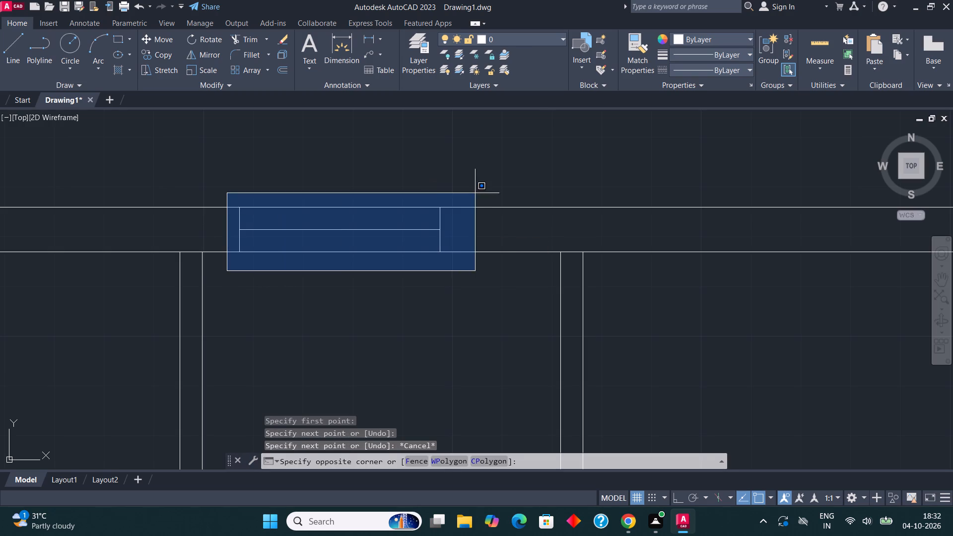
{"action": "left_click", "coordinate": [476, 191]}
{"action": "left_click", "coordinate": [170, 51]}
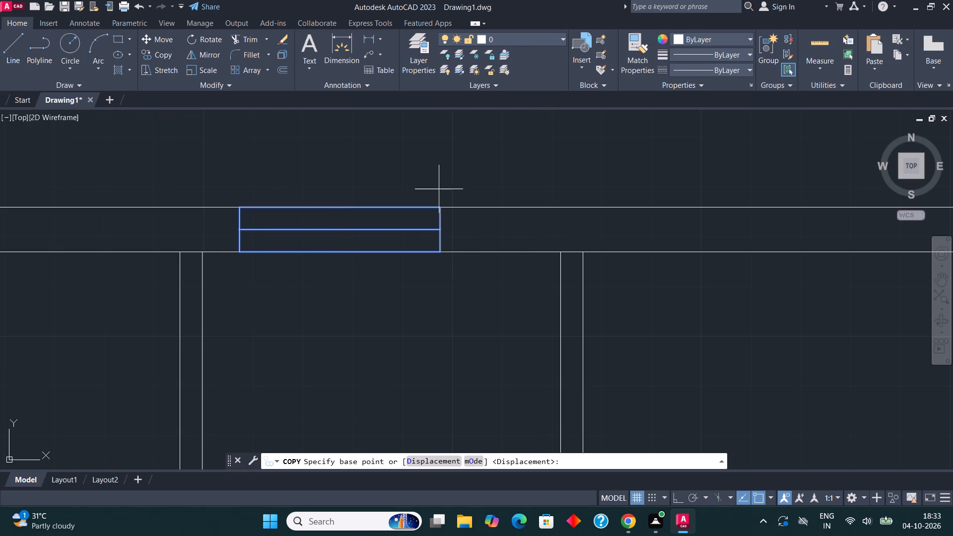
{"action": "left_click", "coordinate": [441, 209]}
{"action": "scroll", "coordinate": [407, 211], "scroll_direction": "down", "scroll_amount": 2}
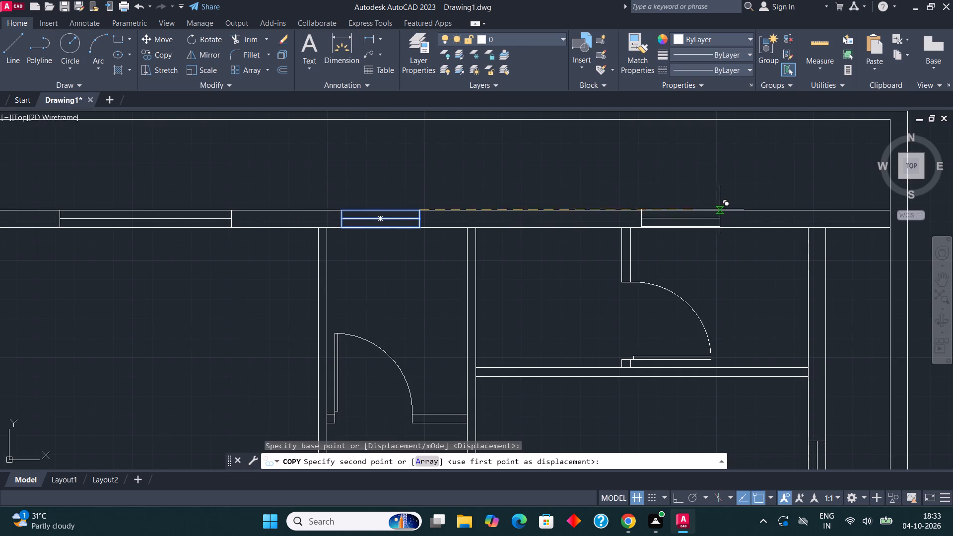
{"action": "left_click", "coordinate": [737, 210]}
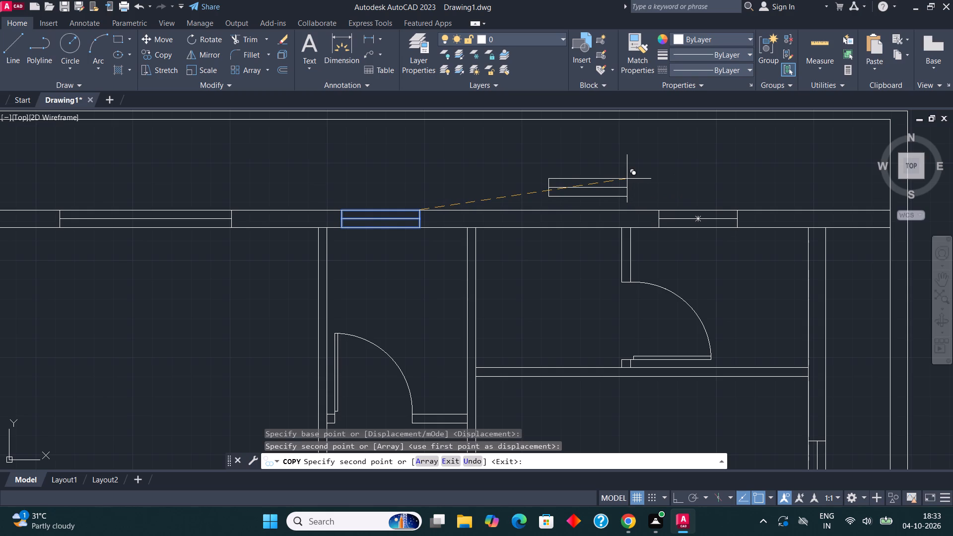
{"action": "scroll", "coordinate": [627, 179], "scroll_direction": "down", "scroll_amount": 1}
{"action": "middle_click_drag", "start_coordinate": [631, 215], "coordinate": [638, 168]}
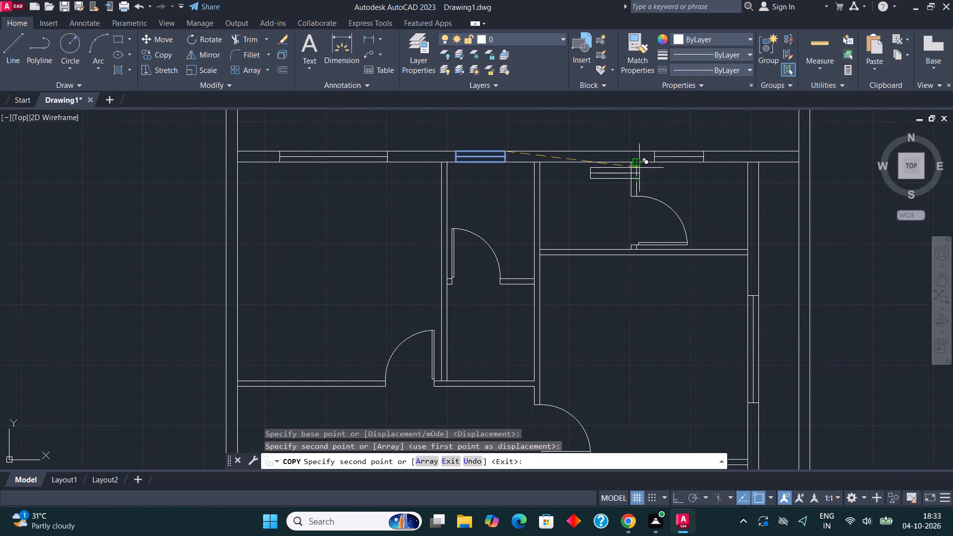
{"action": "scroll", "coordinate": [636, 169], "scroll_direction": "down", "scroll_amount": 2}
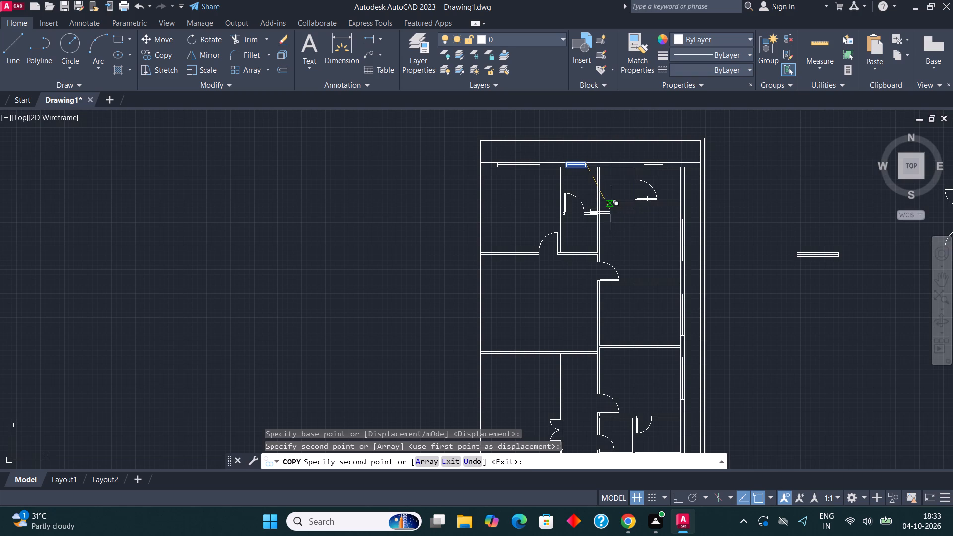
{"action": "key", "text": "Escape"}
{"action": "middle_click_drag", "start_coordinate": [607, 197], "coordinate": [552, 224]}
{"action": "scroll", "coordinate": [553, 224], "scroll_direction": "down", "scroll_amount": 1}
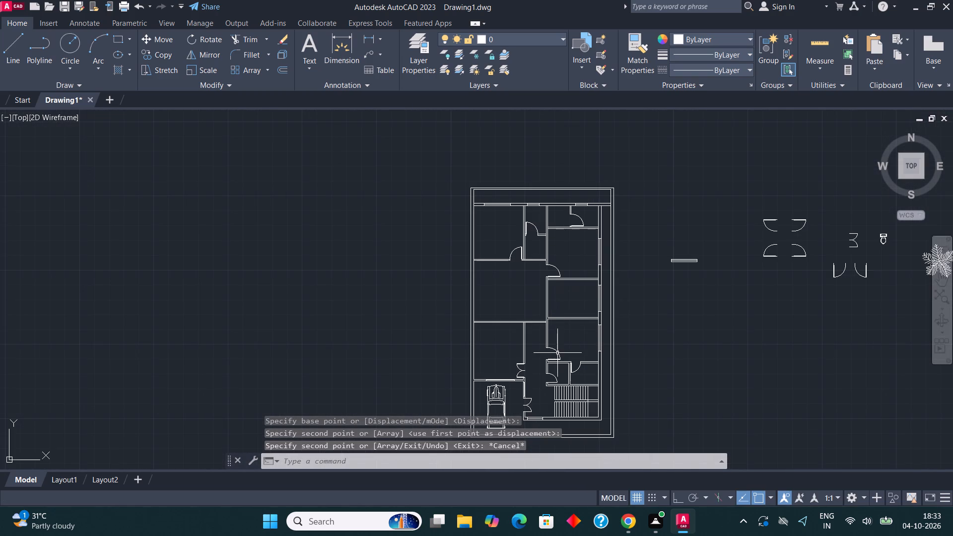
Draw a short line across the horizontal wall above the lower-left room, in line with the right face of the partition below.
{"action": "scroll", "coordinate": [595, 262], "scroll_direction": "down", "scroll_amount": 2}
{"action": "scroll", "coordinate": [563, 349], "scroll_direction": "up", "scroll_amount": 3}
{"action": "middle_click_drag", "start_coordinate": [629, 208], "coordinate": [607, 267]}
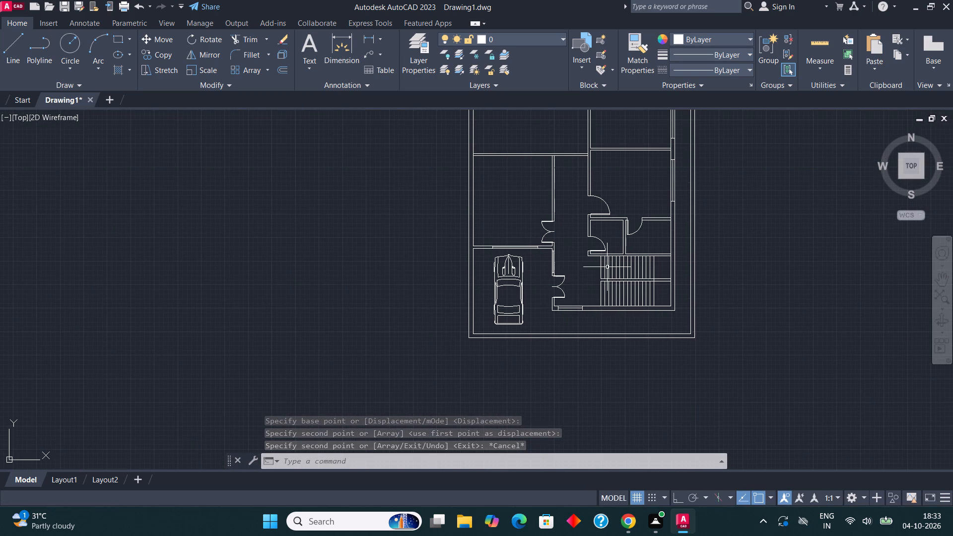
{"action": "middle_click_drag", "start_coordinate": [581, 249], "coordinate": [568, 334]}
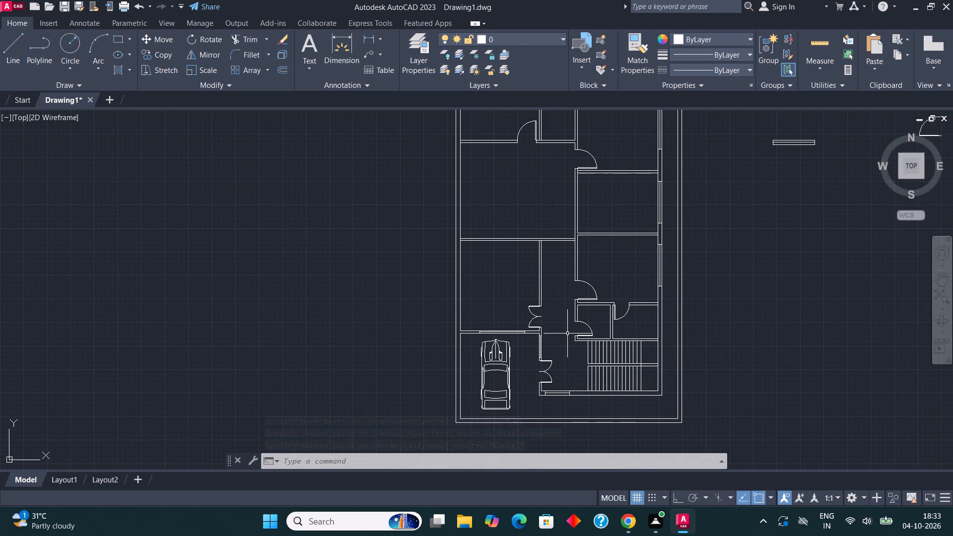
{"action": "middle_click_drag", "start_coordinate": [577, 337], "coordinate": [599, 367]}
{"action": "scroll", "coordinate": [506, 272], "scroll_direction": "up", "scroll_amount": 3}
{"action": "middle_click_drag", "start_coordinate": [563, 250], "coordinate": [519, 254]}
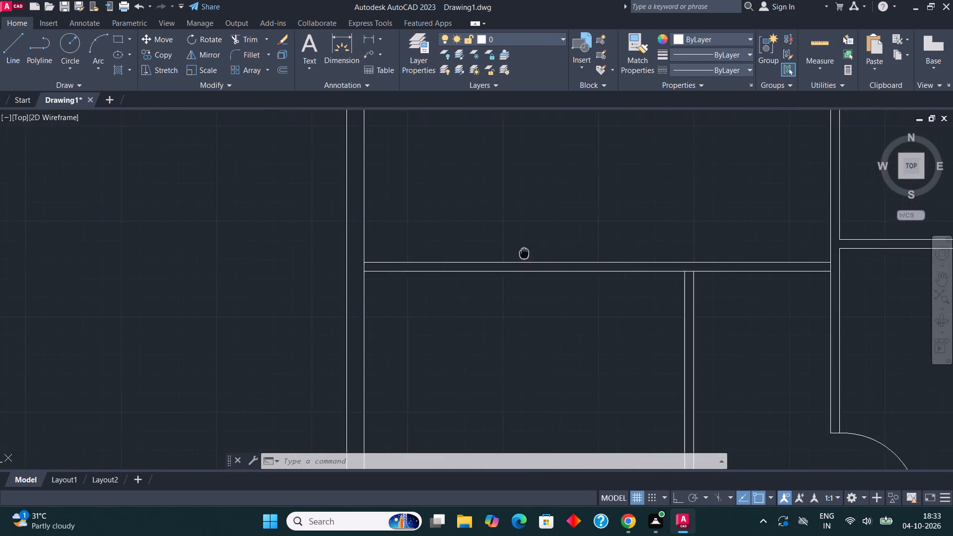
{"action": "middle_click_drag", "start_coordinate": [519, 254], "coordinate": [466, 273]}
{"action": "left_click", "coordinate": [15, 51]}
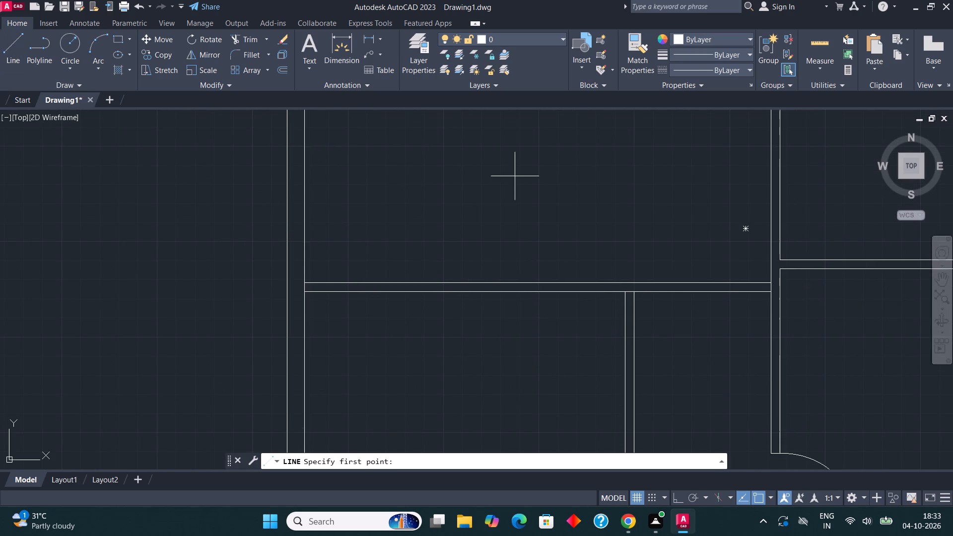
{"action": "scroll", "coordinate": [646, 304], "scroll_direction": "up", "scroll_amount": 1}
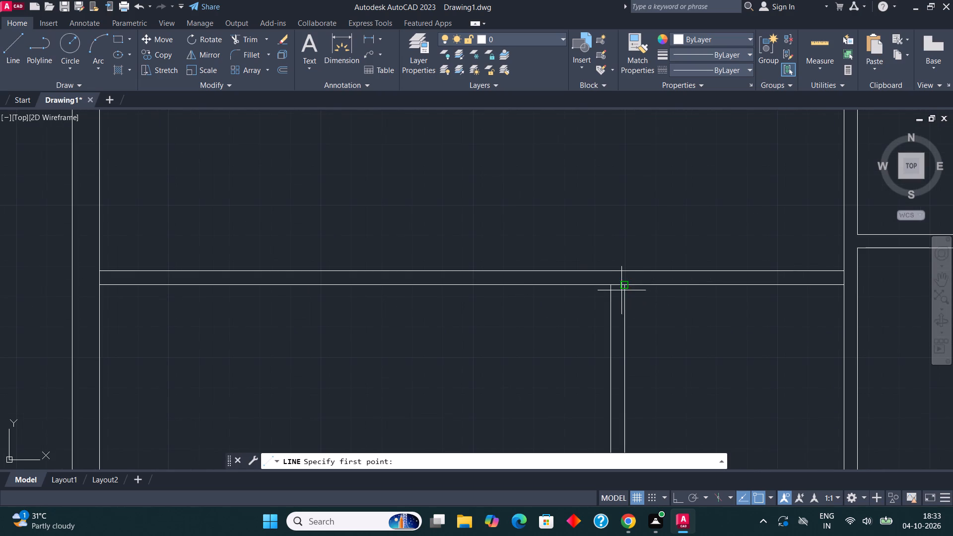
{"action": "left_click", "coordinate": [623, 286]}
{"action": "left_click", "coordinate": [623, 270]}
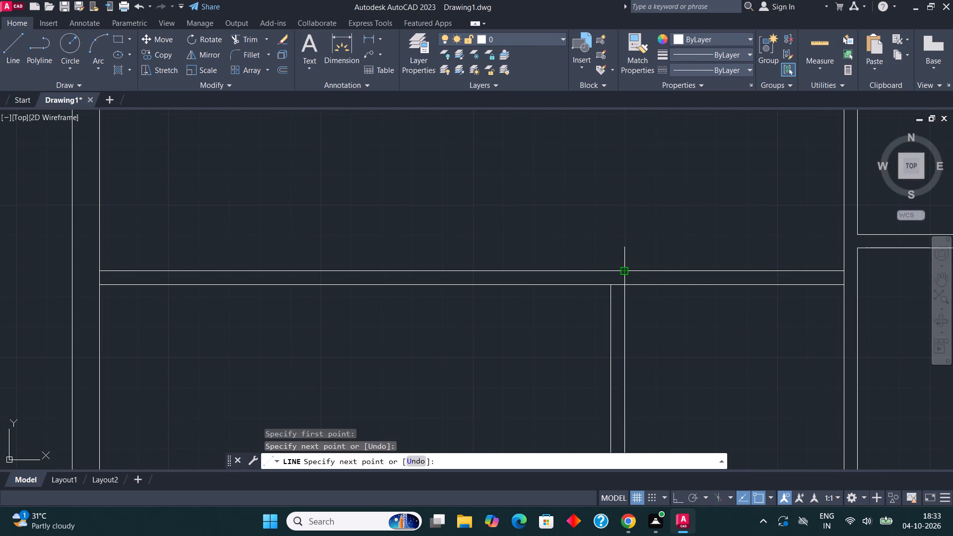
Draw two short lines across the wall above the lower-left room to mark the ends of a wide opening.
{"action": "left_click", "coordinate": [13, 43]}
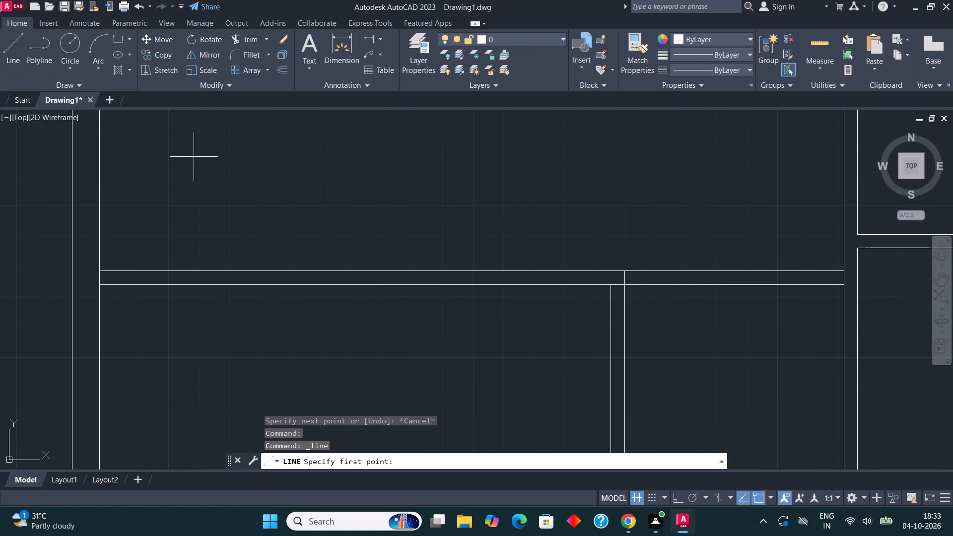
{"action": "left_click", "coordinate": [185, 285]}
{"action": "left_click", "coordinate": [185, 271]}
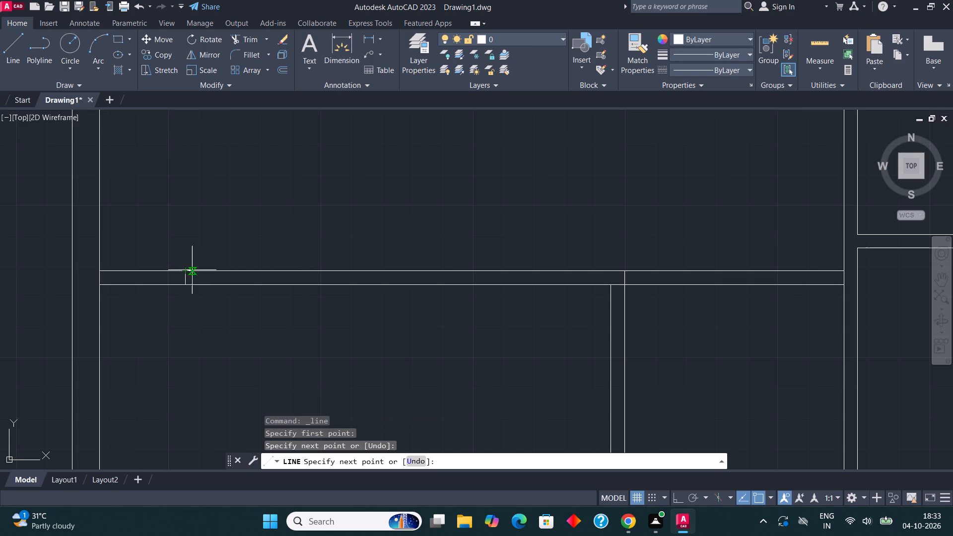
{"action": "key", "text": "Escape"}
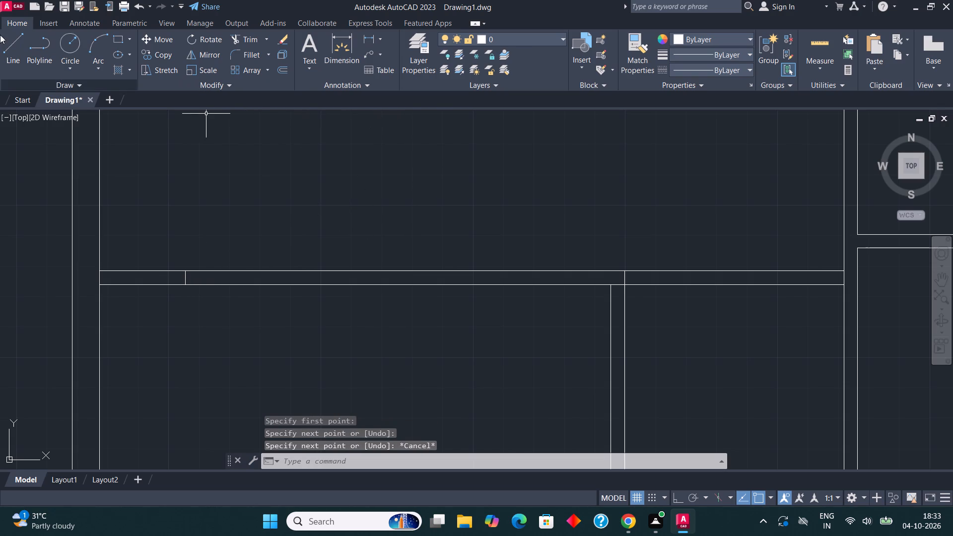
{"action": "left_click", "coordinate": [17, 37]}
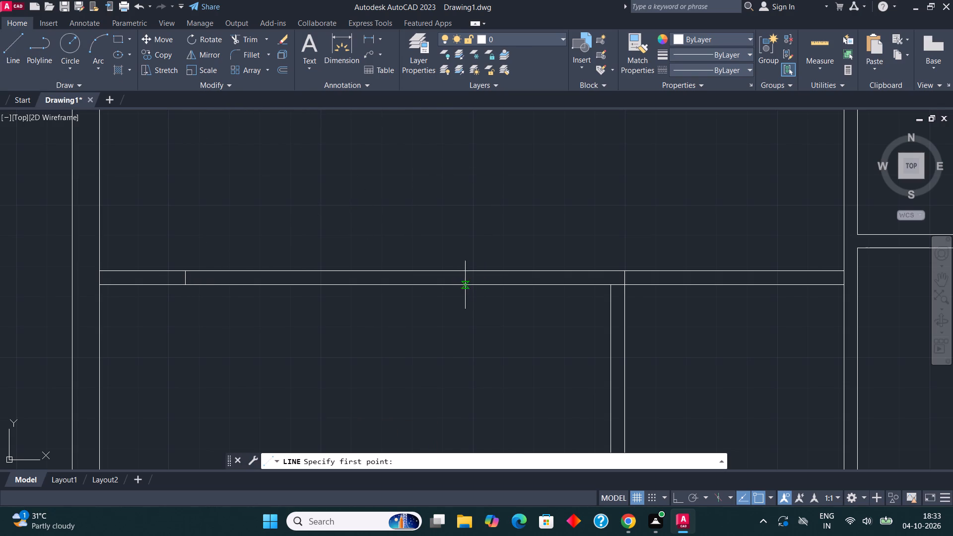
{"action": "left_click", "coordinate": [471, 282]}
{"action": "left_click", "coordinate": [472, 271]}
{"action": "key", "text": "Escape"}
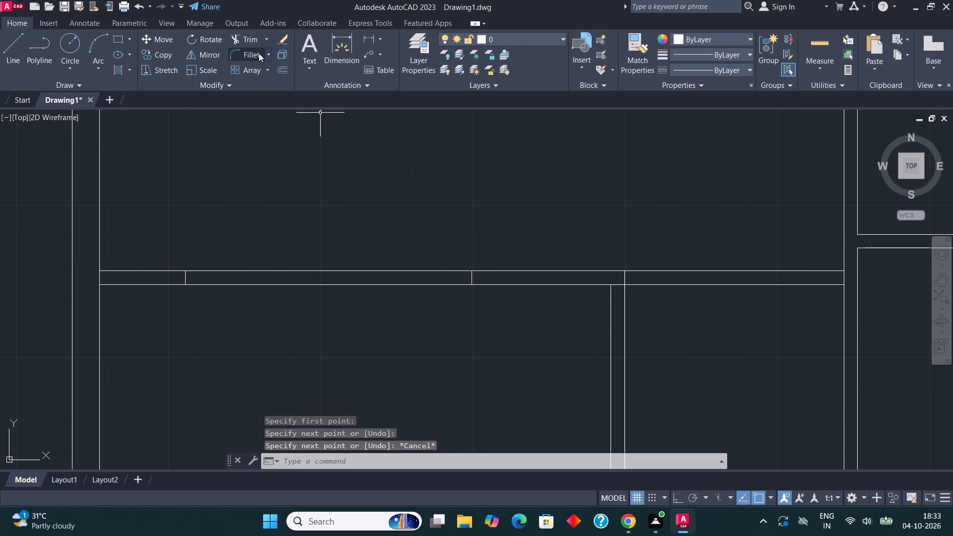
Trim both wall lines between the two opening marks and the wall line crossing the top of the partition.
{"action": "left_click", "coordinate": [251, 41]}
{"action": "left_click_drag", "start_coordinate": [292, 201], "coordinate": [295, 264]}
{"action": "left_click", "coordinate": [304, 314]}
{"action": "left_click_drag", "start_coordinate": [306, 314], "coordinate": [321, 221]}
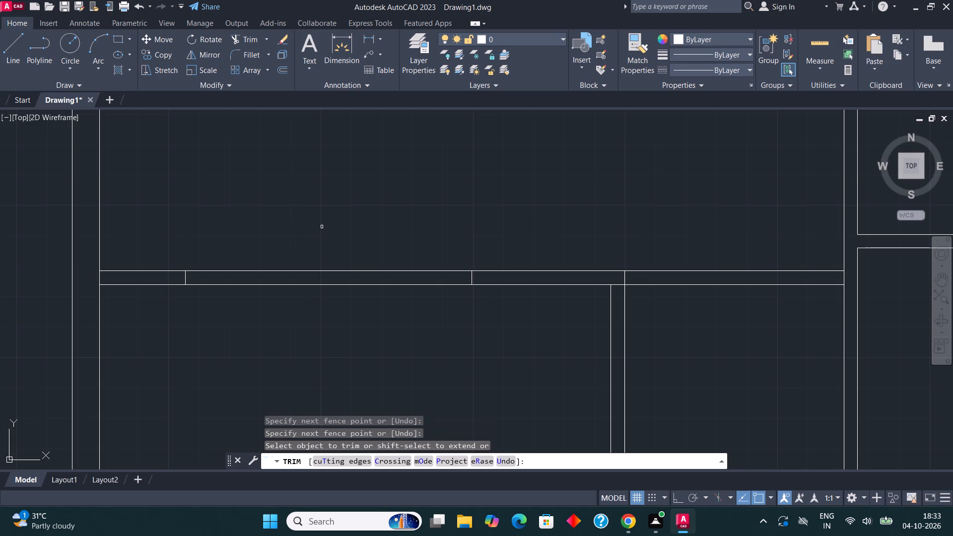
{"action": "left_click_drag", "start_coordinate": [322, 229], "coordinate": [322, 311]}
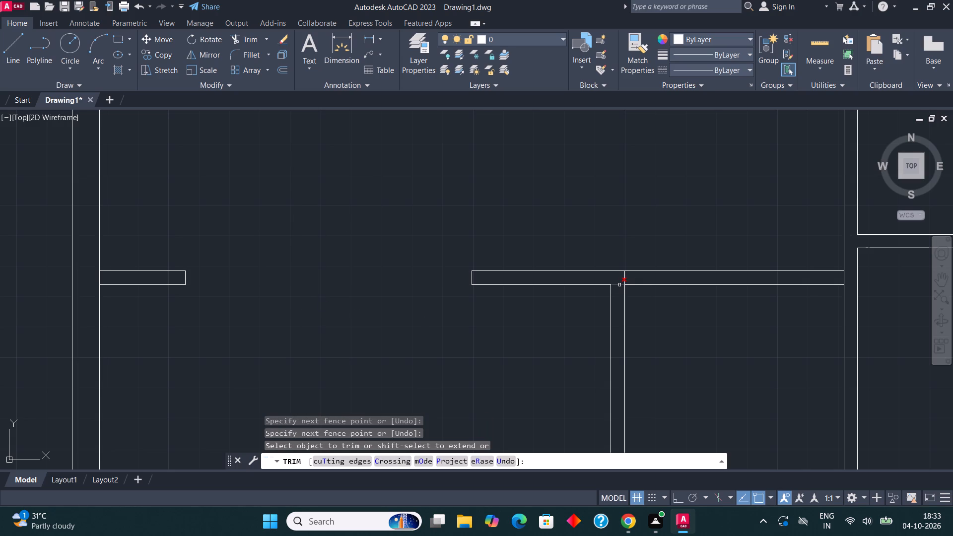
{"action": "left_click", "coordinate": [619, 285]}
{"action": "key", "text": "Escape"}
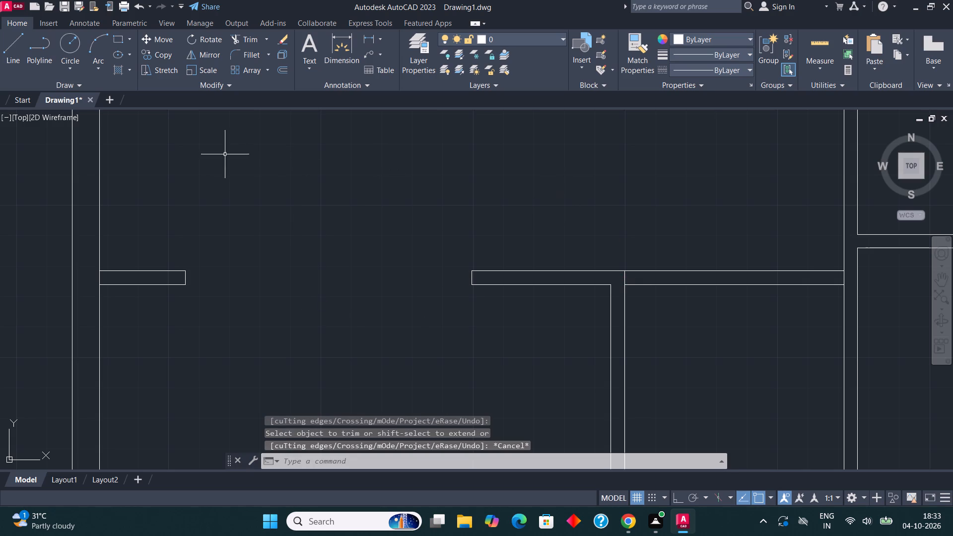
Load the ACAD_ISO02W100 dashed linetype and make it current.
{"action": "type", "text": "LIN"}
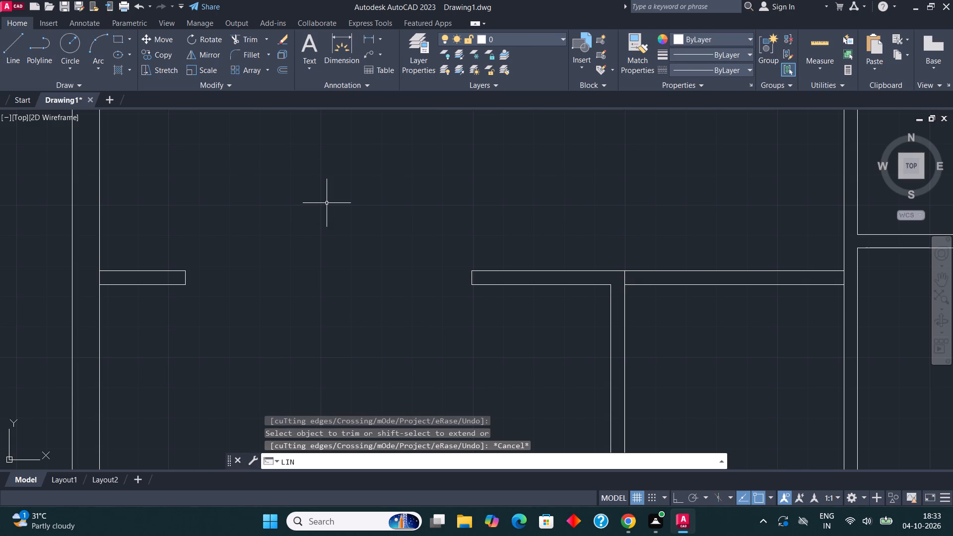
{"action": "left_click", "coordinate": [344, 339]}
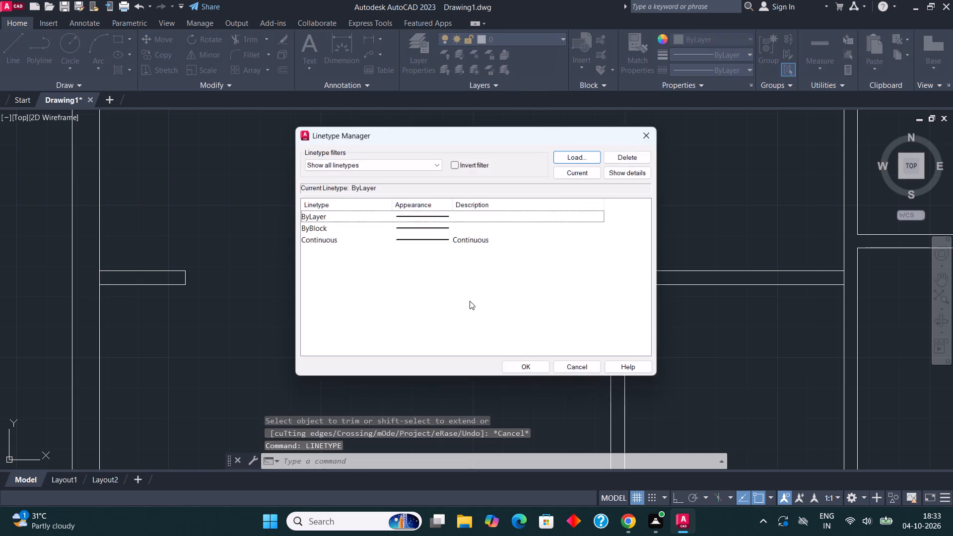
{"action": "left_click", "coordinate": [590, 154]}
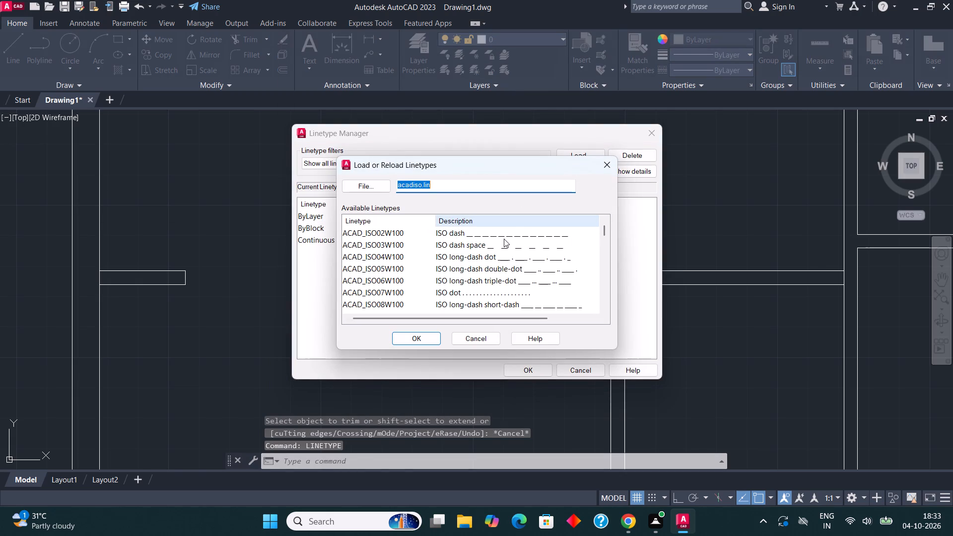
{"action": "left_click", "coordinate": [504, 239]}
{"action": "left_click", "coordinate": [463, 231]}
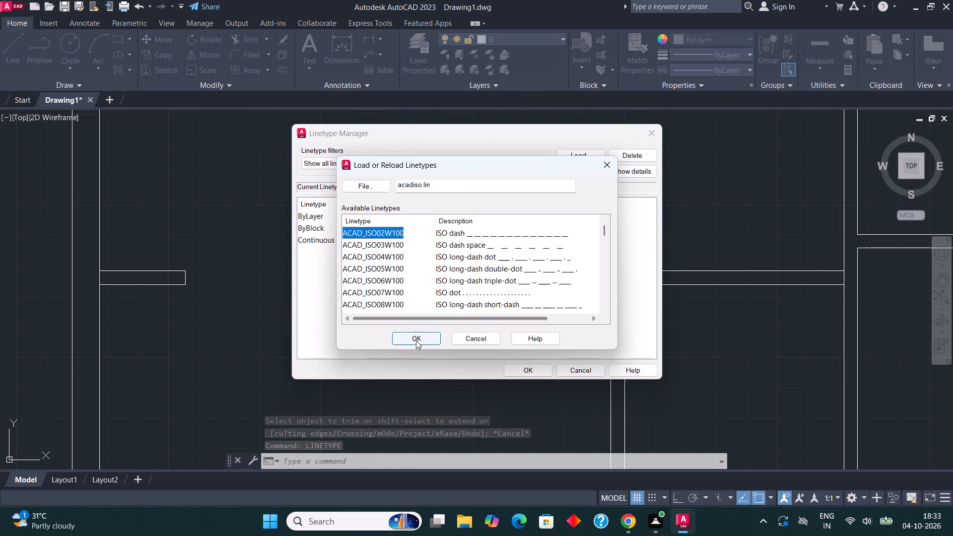
{"action": "left_click", "coordinate": [416, 340]}
{"action": "left_click", "coordinate": [477, 237]}
{"action": "left_click", "coordinate": [564, 169]}
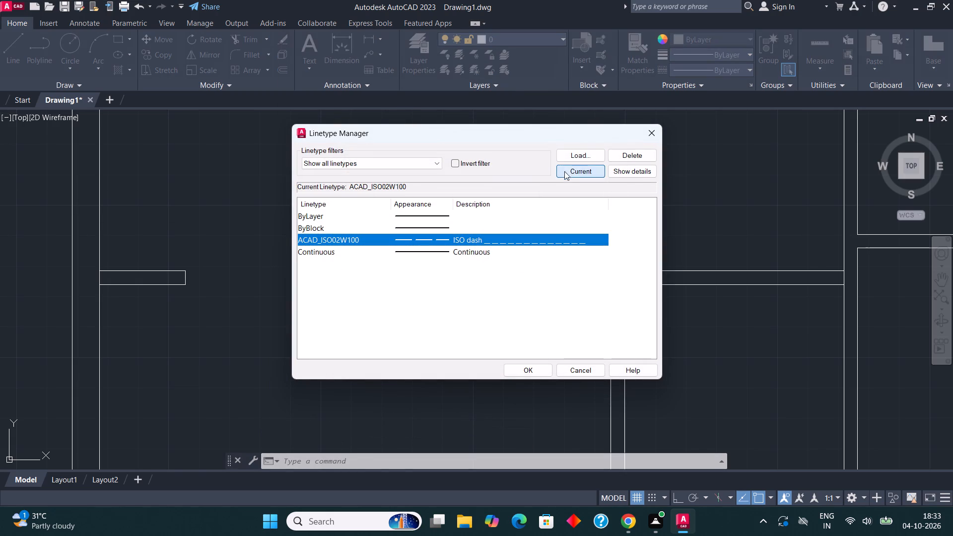
{"action": "left_click", "coordinate": [531, 369]}
Draw a dashed rectangle filling the opening in the wall above the lower-left room.
{"action": "left_click", "coordinate": [120, 38]}
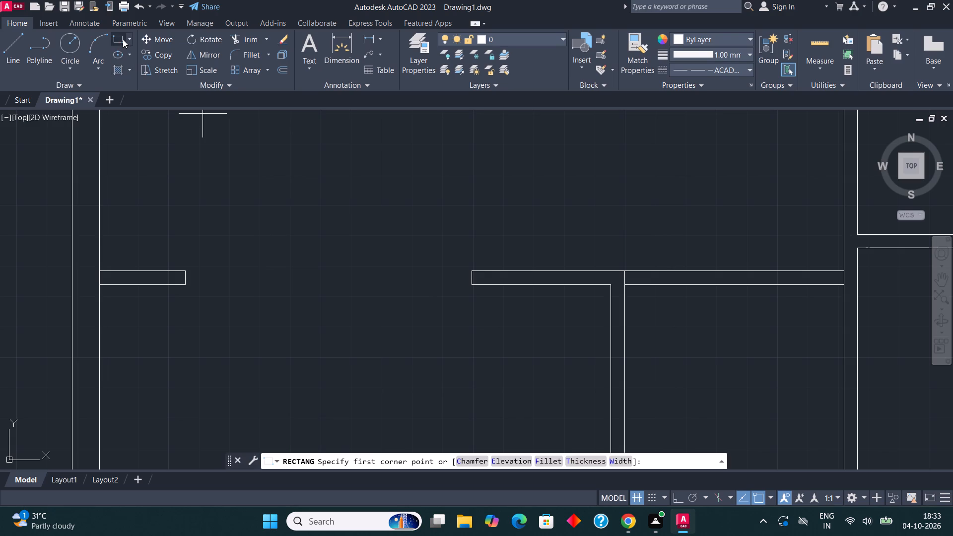
{"action": "left_click", "coordinate": [188, 286]}
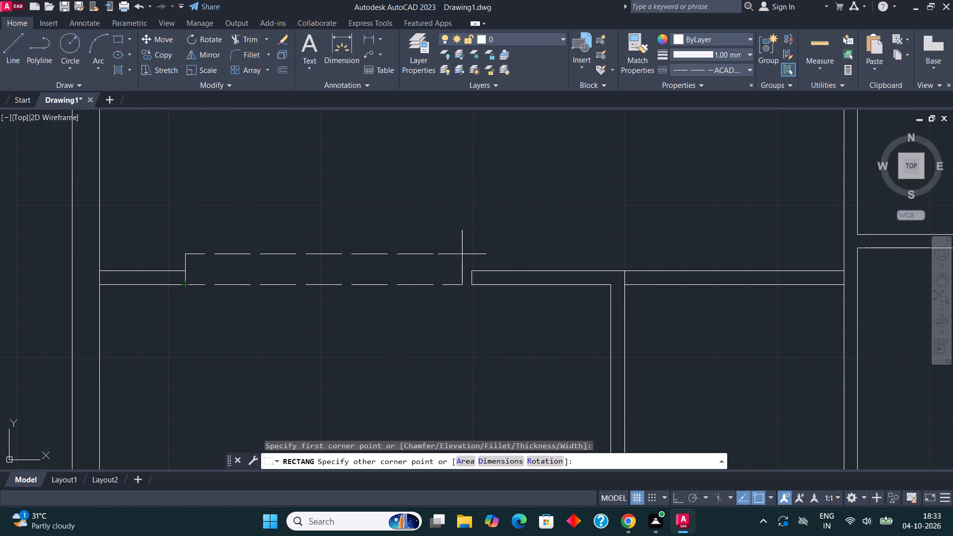
{"action": "left_click", "coordinate": [471, 268]}
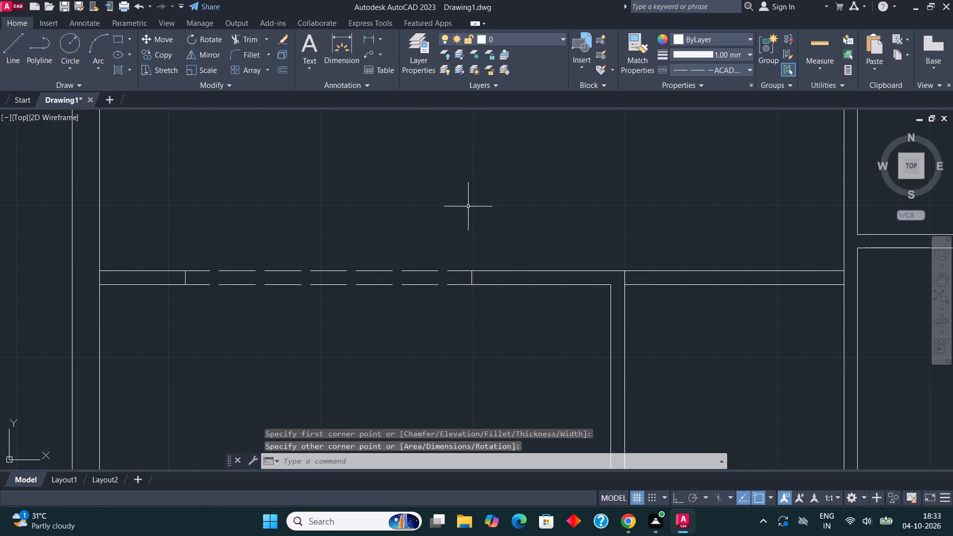
Trim away both wall lines between the partition and the central vertical wall, including the leftover piece.
{"action": "scroll", "coordinate": [468, 206], "scroll_direction": "down", "scroll_amount": 2}
{"action": "middle_click_drag", "start_coordinate": [574, 234], "coordinate": [521, 241]}
{"action": "scroll", "coordinate": [522, 242], "scroll_direction": "up", "scroll_amount": 1}
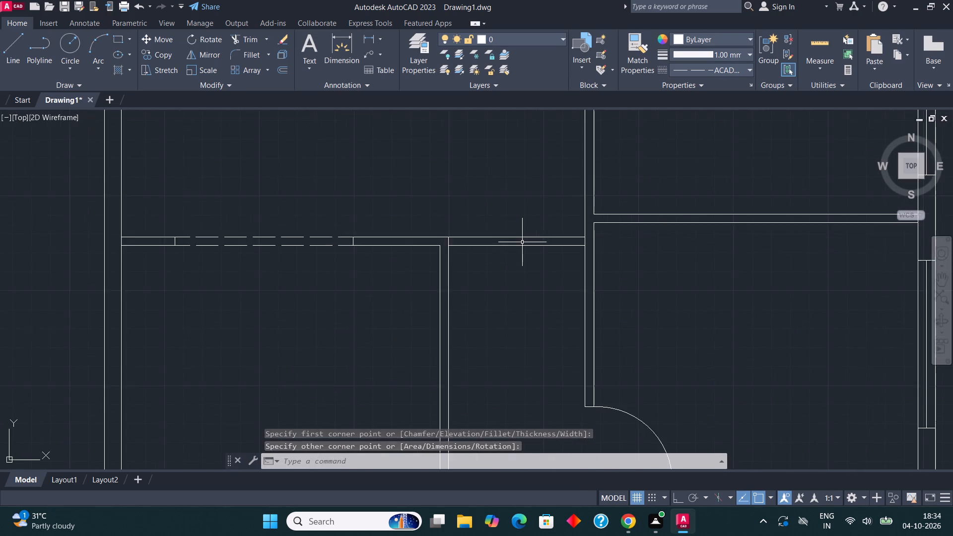
{"action": "scroll", "coordinate": [522, 242], "scroll_direction": "up", "scroll_amount": 1}
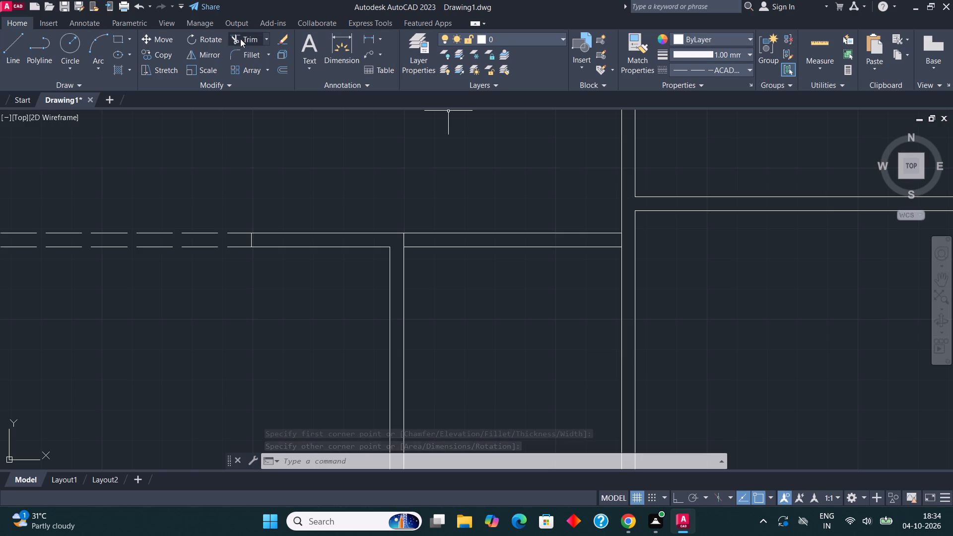
{"action": "left_click", "coordinate": [245, 39]}
{"action": "left_click", "coordinate": [474, 348]}
{"action": "left_click", "coordinate": [478, 171]}
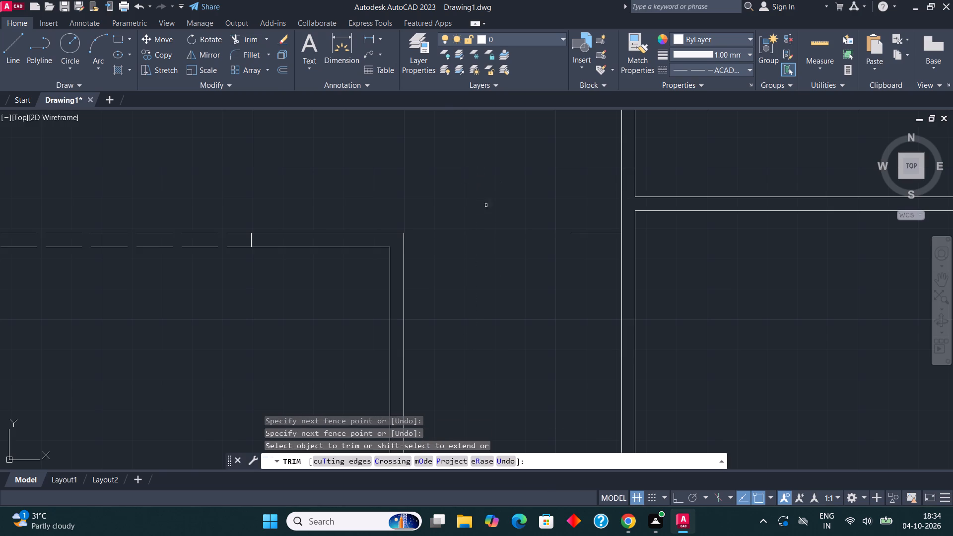
{"action": "left_click", "coordinate": [573, 203]}
{"action": "left_click", "coordinate": [582, 277]}
{"action": "key", "text": "Escape"}
{"action": "type", "text": "LI"}
{"action": "key", "text": "Escape"}
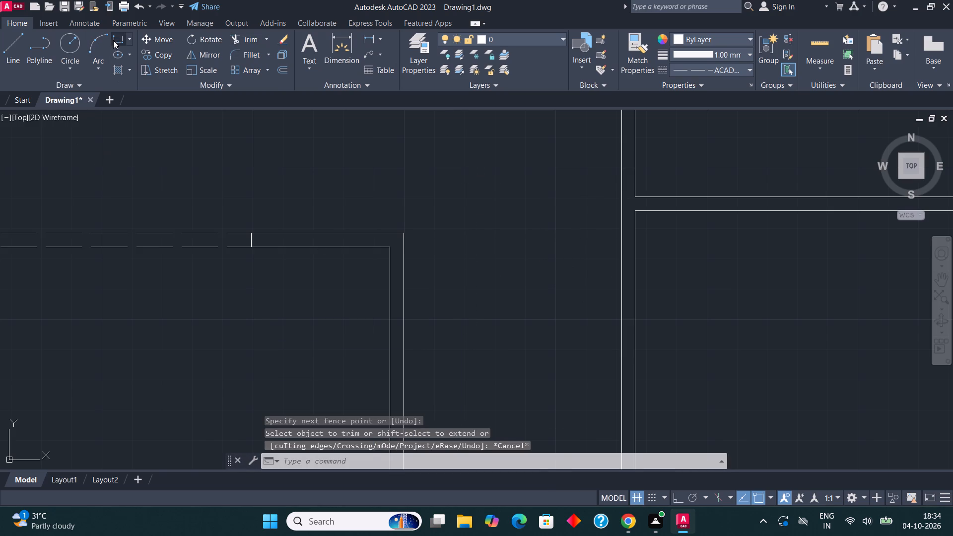
Draw a dashed rectangle at wall thickness across the passage gap from the partition corner to the central vertical wall.
{"action": "left_click", "coordinate": [115, 40]}
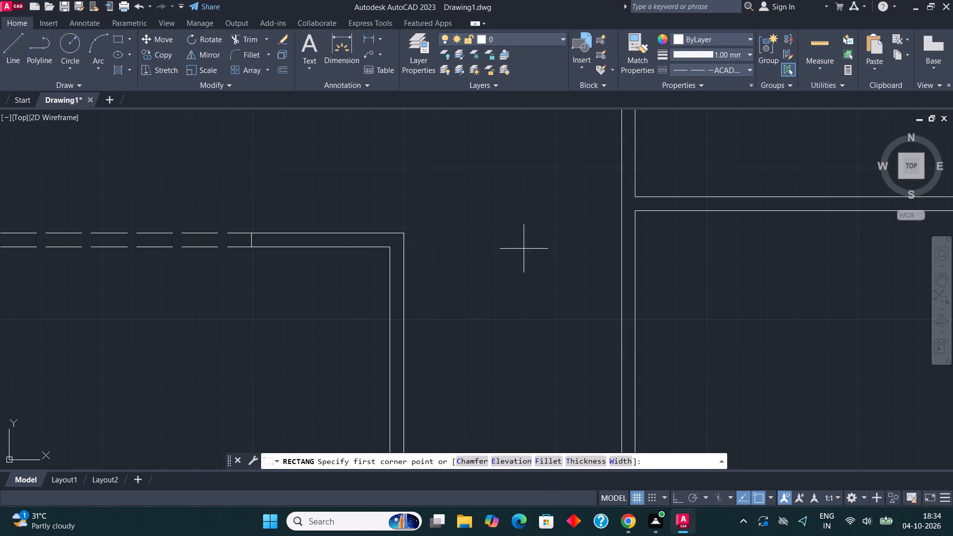
{"action": "left_click", "coordinate": [407, 233]}
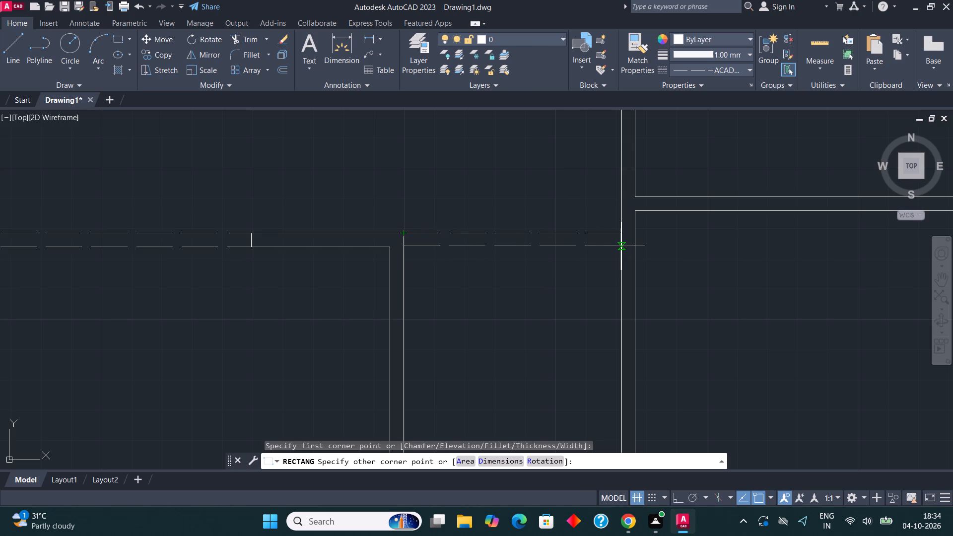
{"action": "left_click", "coordinate": [621, 246]}
Draw two short lines across the central vertical wall to mark an opening into the middle right-hand room.
{"action": "scroll", "coordinate": [468, 259], "scroll_direction": "down", "scroll_amount": 2}
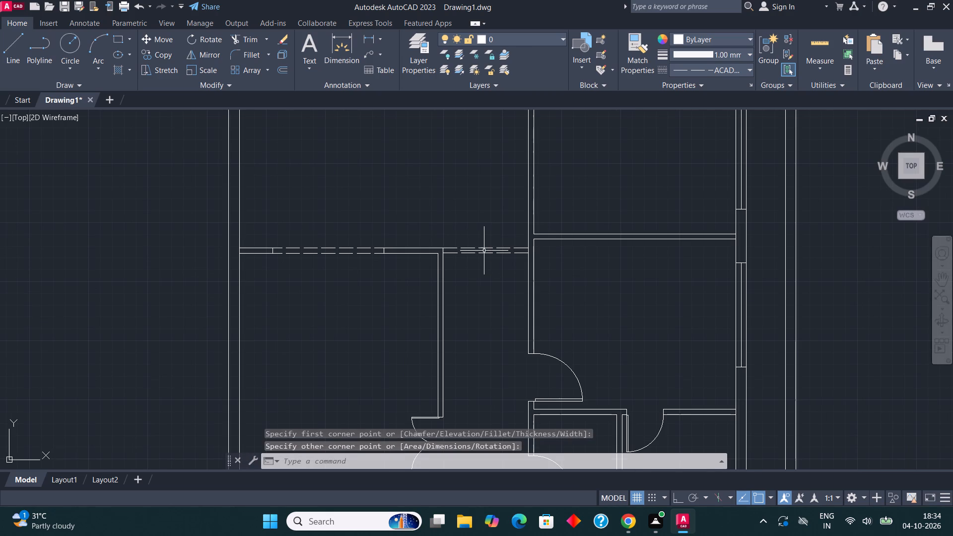
{"action": "scroll", "coordinate": [481, 258], "scroll_direction": "down", "scroll_amount": 1}
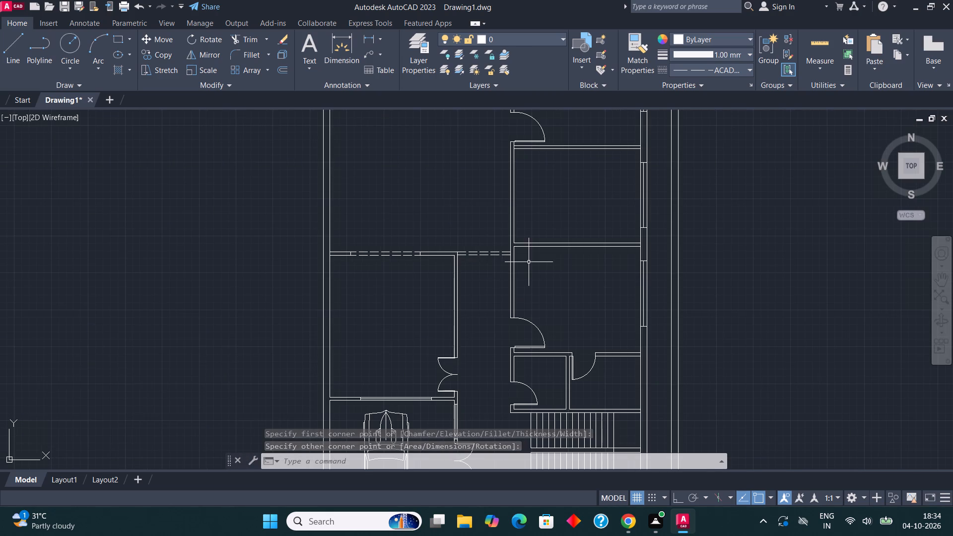
{"action": "middle_click_drag", "start_coordinate": [525, 262], "coordinate": [473, 316]}
{"action": "scroll", "coordinate": [465, 265], "scroll_direction": "up", "scroll_amount": 2}
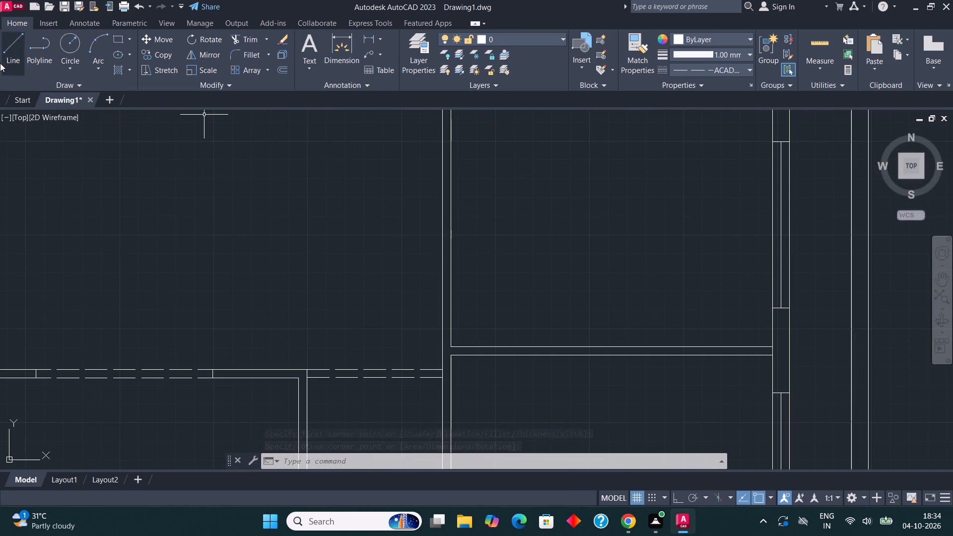
{"action": "left_click", "coordinate": [7, 42]}
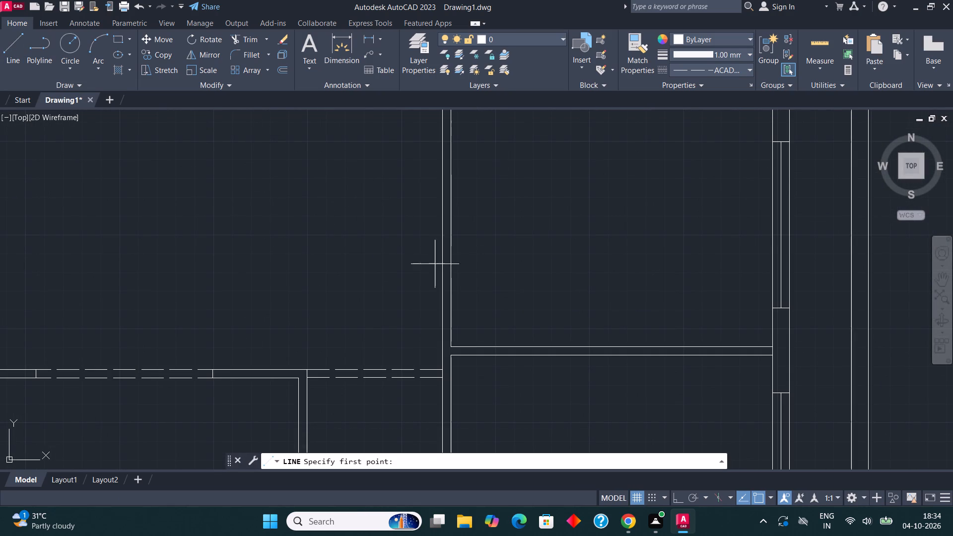
{"action": "left_click", "coordinate": [442, 262]}
{"action": "left_click", "coordinate": [453, 261]}
{"action": "middle_click_drag", "start_coordinate": [518, 204], "coordinate": [518, 208]}
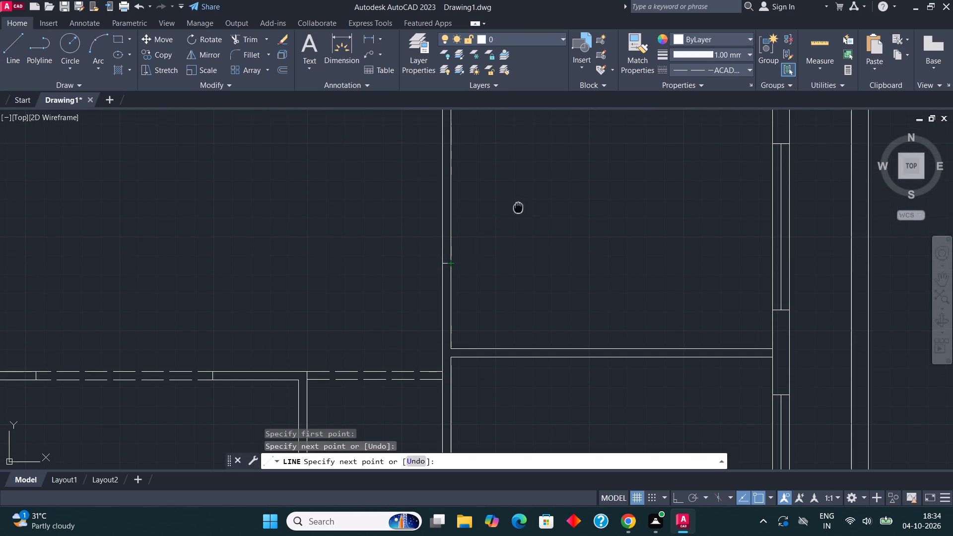
{"action": "middle_click_drag", "start_coordinate": [518, 208], "coordinate": [510, 274]}
{"action": "key", "text": "Escape"}
{"action": "left_click", "coordinate": [10, 48]}
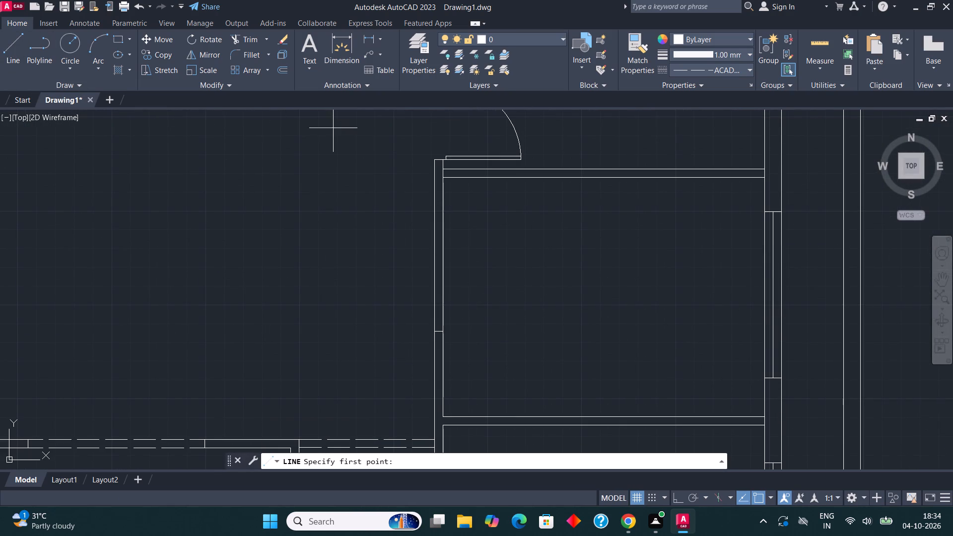
{"action": "left_click", "coordinate": [434, 219]}
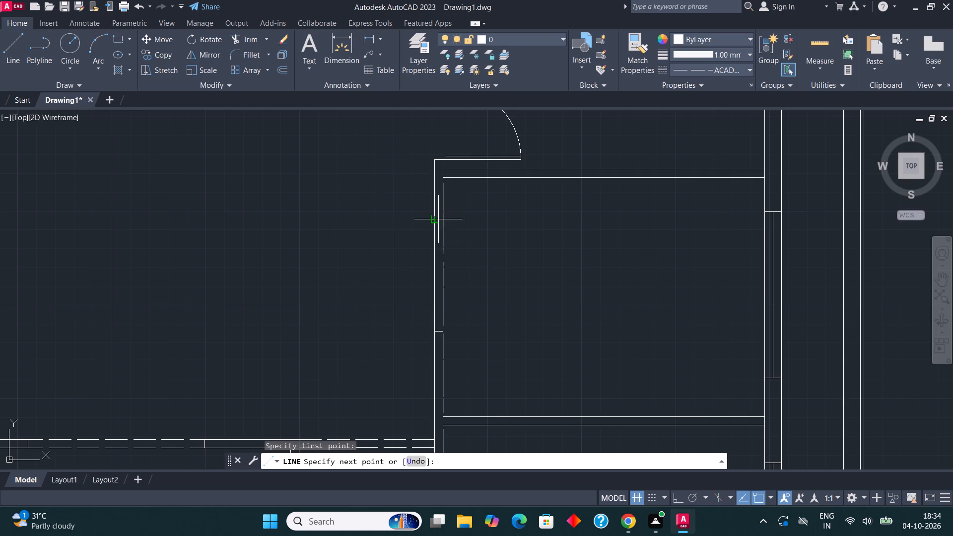
{"action": "left_click", "coordinate": [444, 218]}
{"action": "key", "text": "Escape"}
Trim both central wall lines between the two marks to open the wall of the middle right-hand room.
{"action": "left_click", "coordinate": [234, 34]}
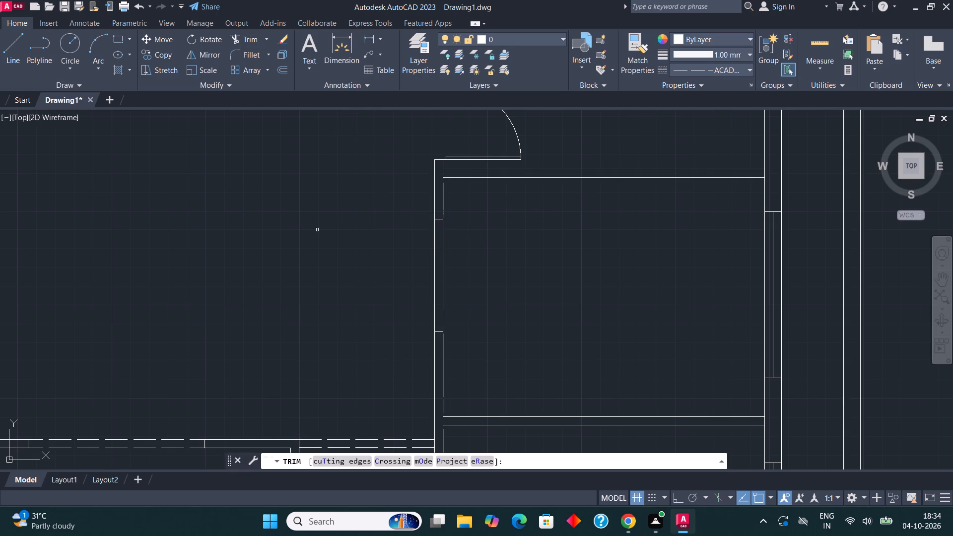
{"action": "left_click", "coordinate": [325, 273]}
{"action": "left_click", "coordinate": [568, 273]}
{"action": "key", "text": "Escape"}
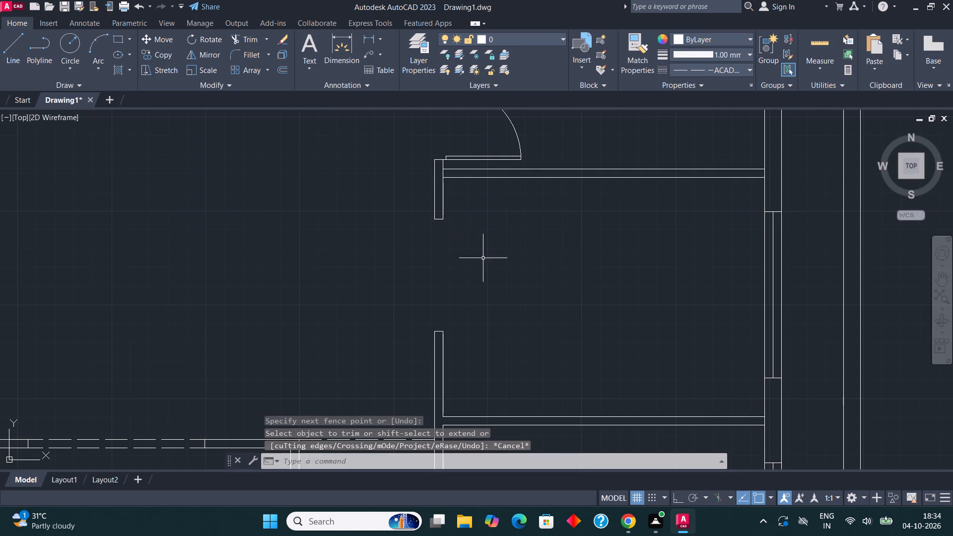
Widen the opening downward by drawing a new end line across the wall, then trimming the wall above it and the old end line.
{"action": "scroll", "coordinate": [499, 289], "scroll_direction": "down", "scroll_amount": 1}
{"action": "scroll", "coordinate": [501, 322], "scroll_direction": "up", "scroll_amount": 1}
{"action": "left_click", "coordinate": [20, 47]}
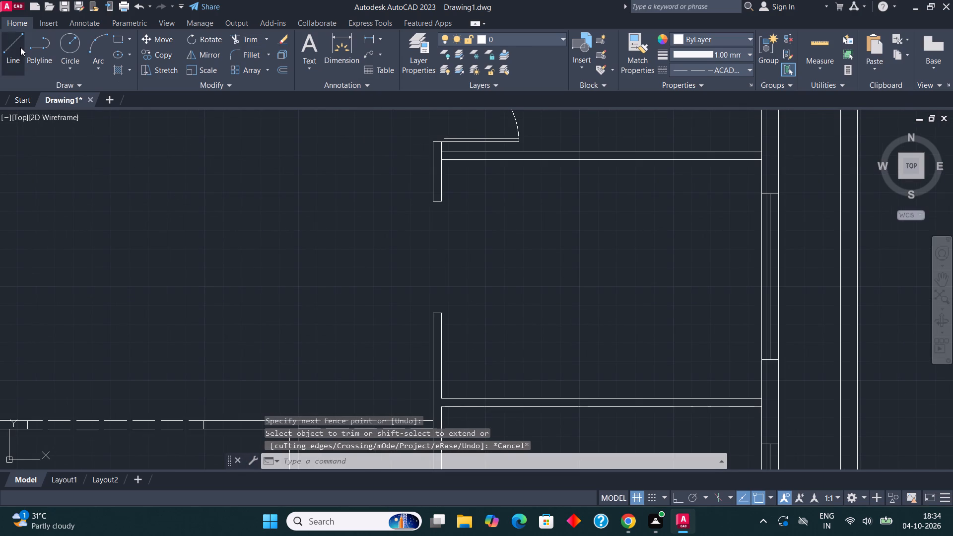
{"action": "left_click", "coordinate": [433, 341]}
{"action": "left_click", "coordinate": [443, 339]}
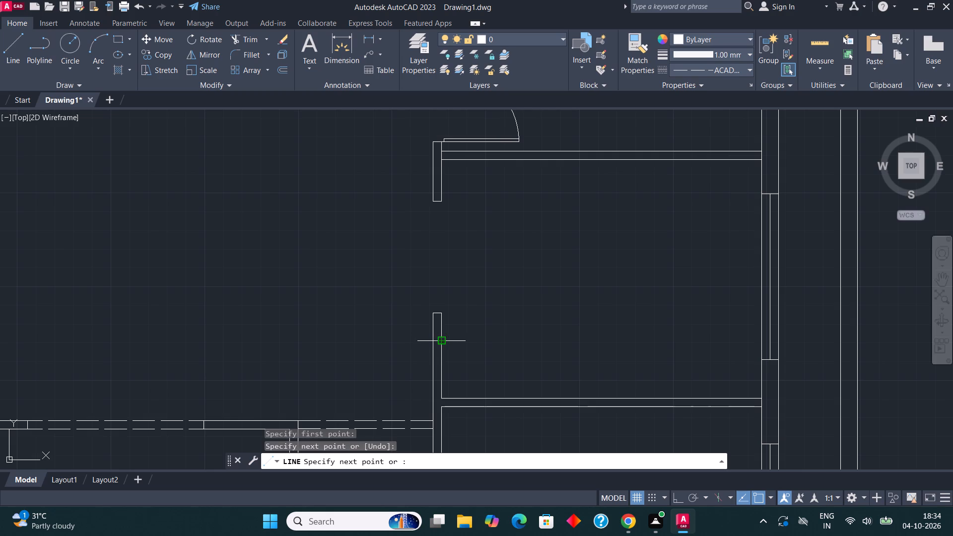
{"action": "key", "text": "Escape"}
{"action": "left_click", "coordinate": [244, 35]}
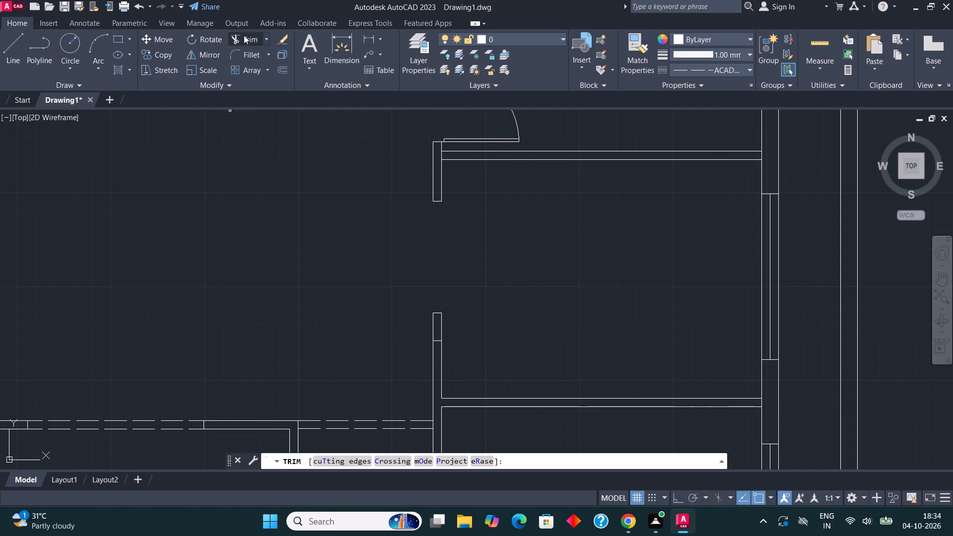
{"action": "left_click", "coordinate": [387, 342]}
{"action": "left_click", "coordinate": [541, 298]}
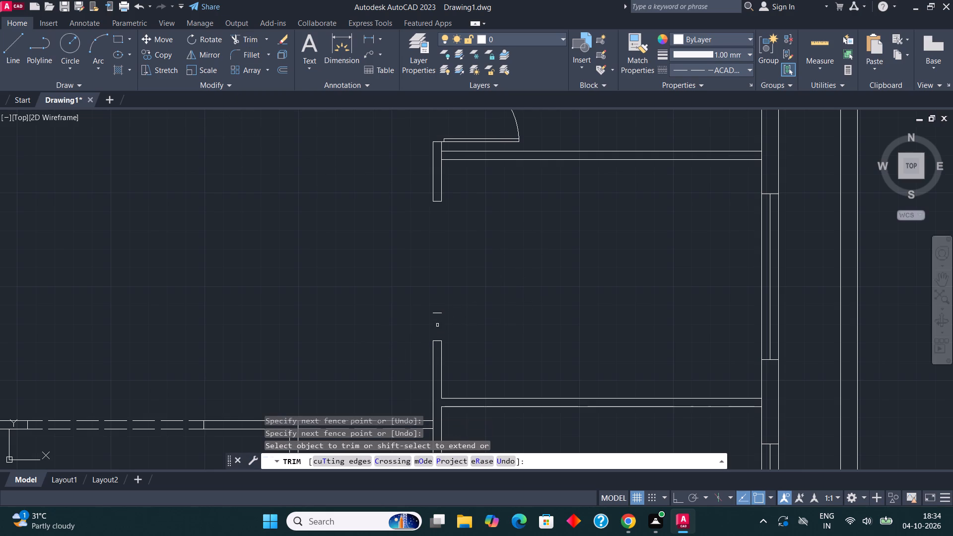
{"action": "left_click", "coordinate": [437, 324]}
{"action": "left_click", "coordinate": [437, 282]}
{"action": "key", "text": "Escape"}
Draw a dashed rectangle at wall thickness filling the opening in the central vertical wall.
{"action": "left_click", "coordinate": [119, 40]}
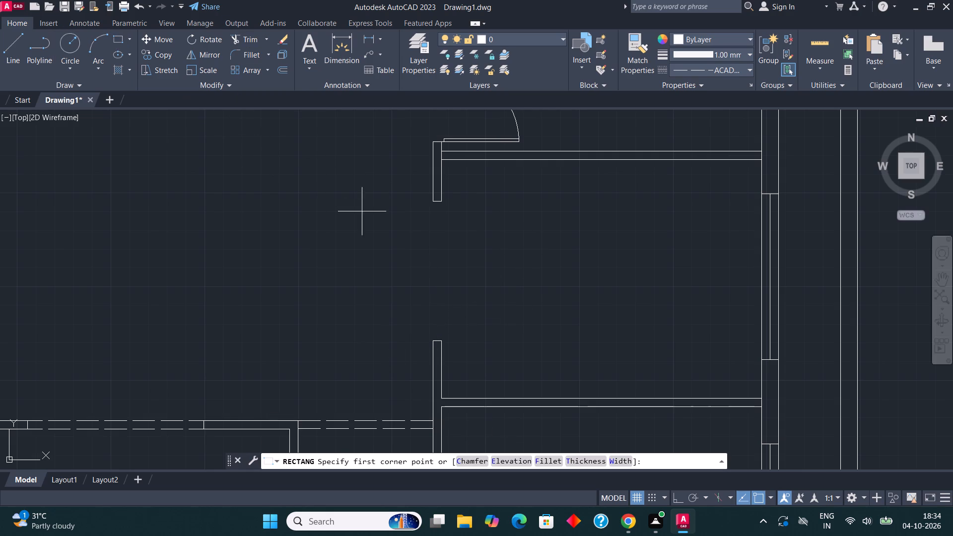
{"action": "left_click", "coordinate": [431, 202]}
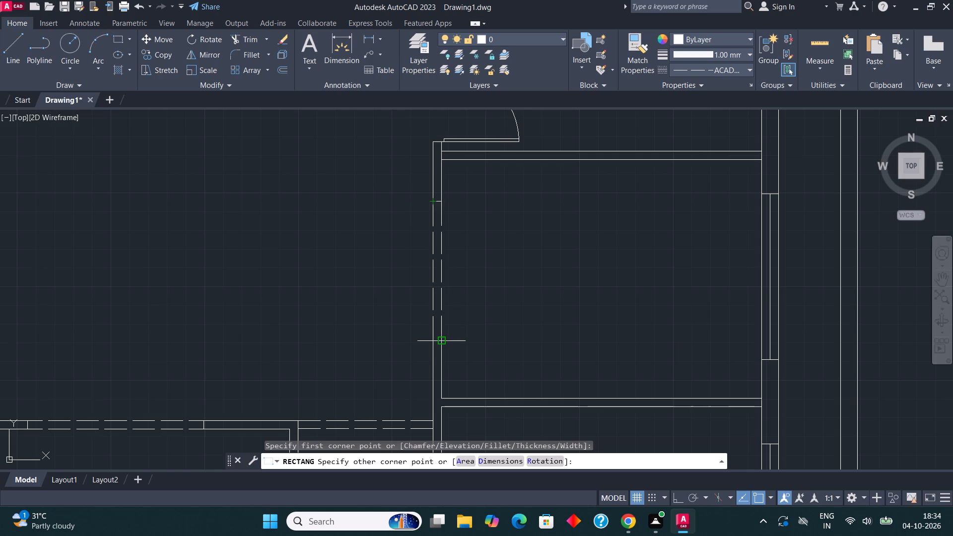
{"action": "left_click", "coordinate": [438, 343]}
Fillet the outer line of the top building wall with the outer line of the right building wall to form a square corner.
{"action": "scroll", "coordinate": [490, 296], "scroll_direction": "down", "scroll_amount": 3}
{"action": "scroll", "coordinate": [469, 338], "scroll_direction": "down", "scroll_amount": 1}
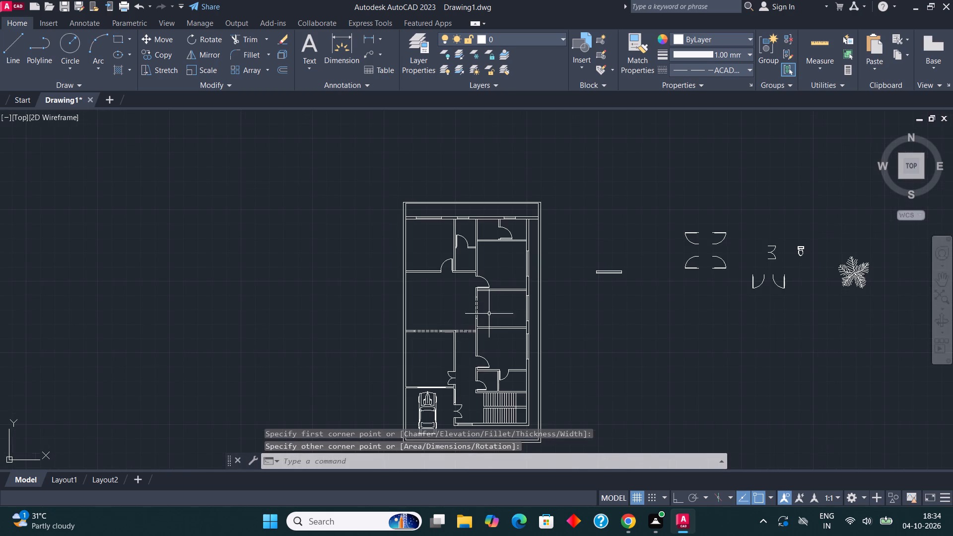
{"action": "middle_click_drag", "start_coordinate": [498, 280], "coordinate": [441, 312]}
{"action": "middle_click_drag", "start_coordinate": [439, 303], "coordinate": [449, 291]}
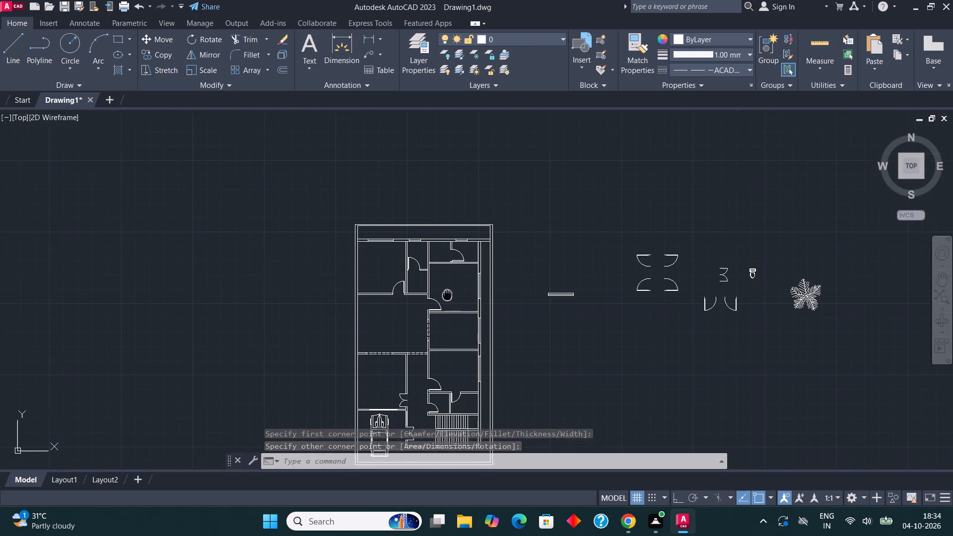
{"action": "middle_click_drag", "start_coordinate": [449, 291], "coordinate": [468, 254]}
{"action": "scroll", "coordinate": [465, 293], "scroll_direction": "up", "scroll_amount": 1}
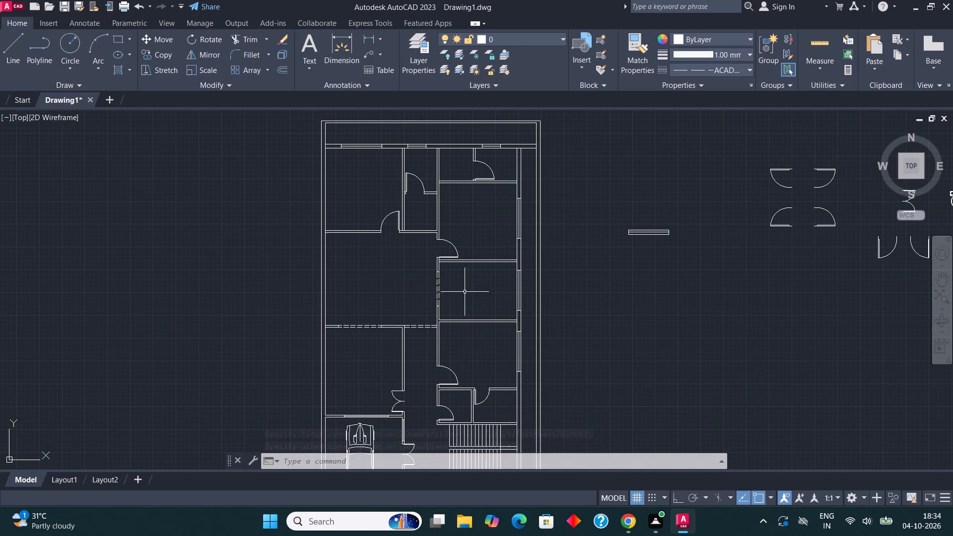
{"action": "scroll", "coordinate": [474, 252], "scroll_direction": "down", "scroll_amount": 1}
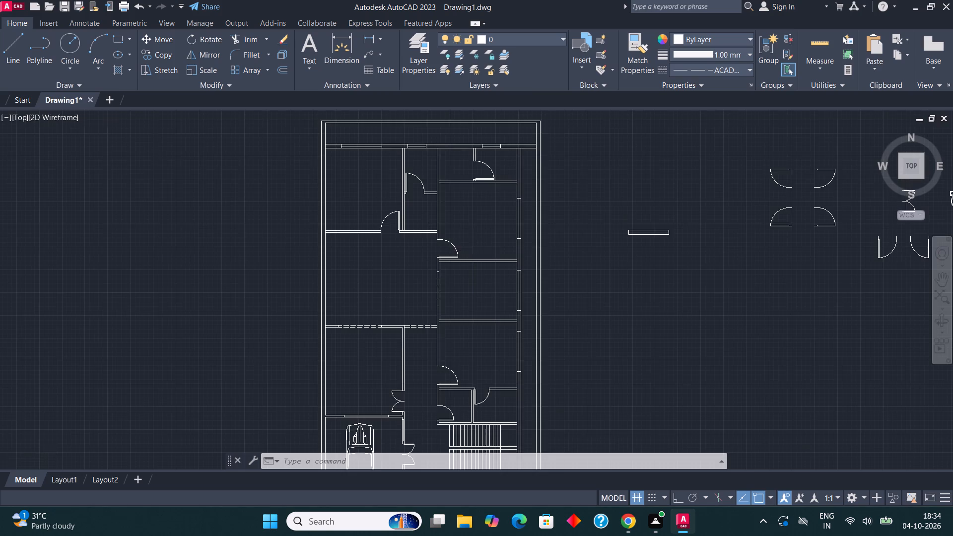
{"action": "middle_click_drag", "start_coordinate": [474, 253], "coordinate": [464, 323]}
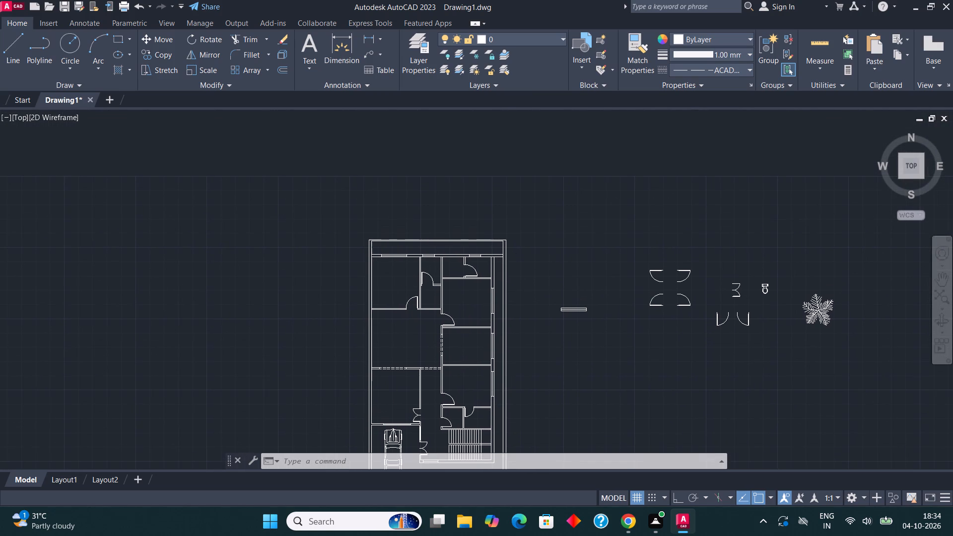
{"action": "scroll", "coordinate": [489, 258], "scroll_direction": "up", "scroll_amount": 2}
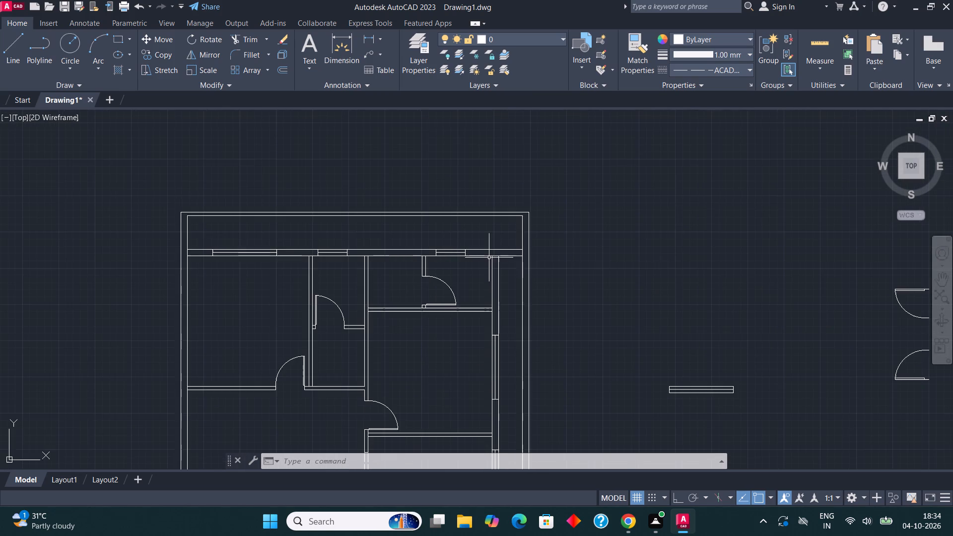
{"action": "scroll", "coordinate": [489, 258], "scroll_direction": "up", "scroll_amount": 1}
{"action": "middle_click_drag", "start_coordinate": [512, 256], "coordinate": [504, 254]}
{"action": "scroll", "coordinate": [504, 254], "scroll_direction": "up", "scroll_amount": 2}
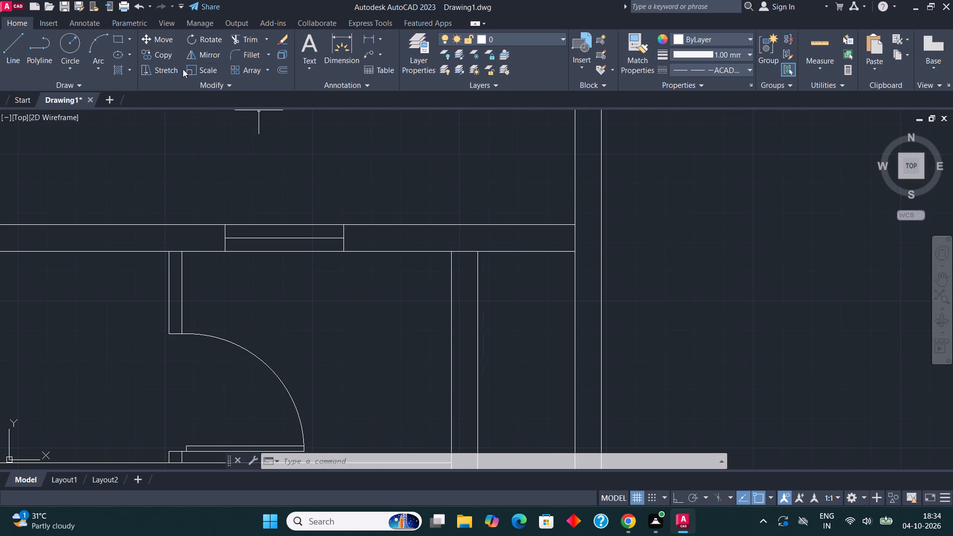
{"action": "left_click", "coordinate": [257, 56]}
{"action": "left_click", "coordinate": [455, 225]}
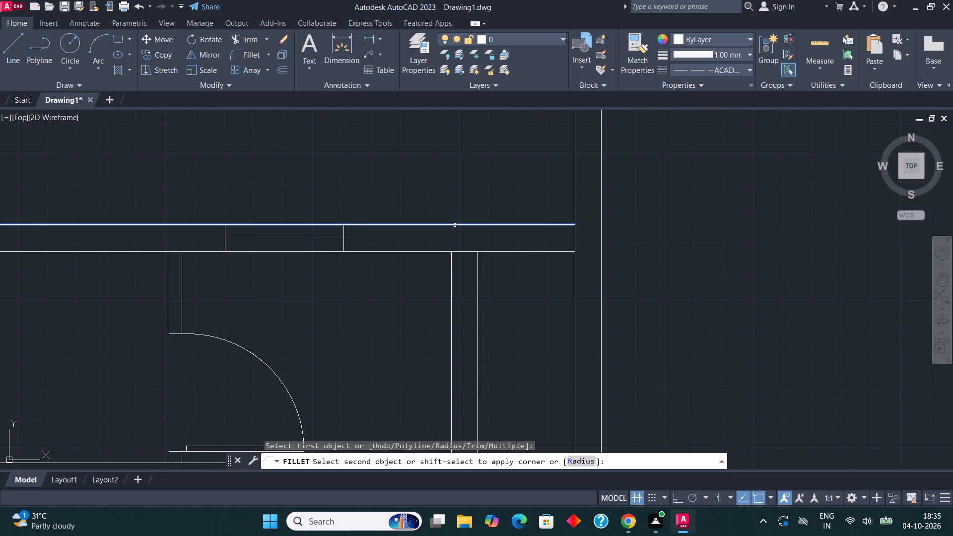
{"action": "left_click", "coordinate": [477, 282]}
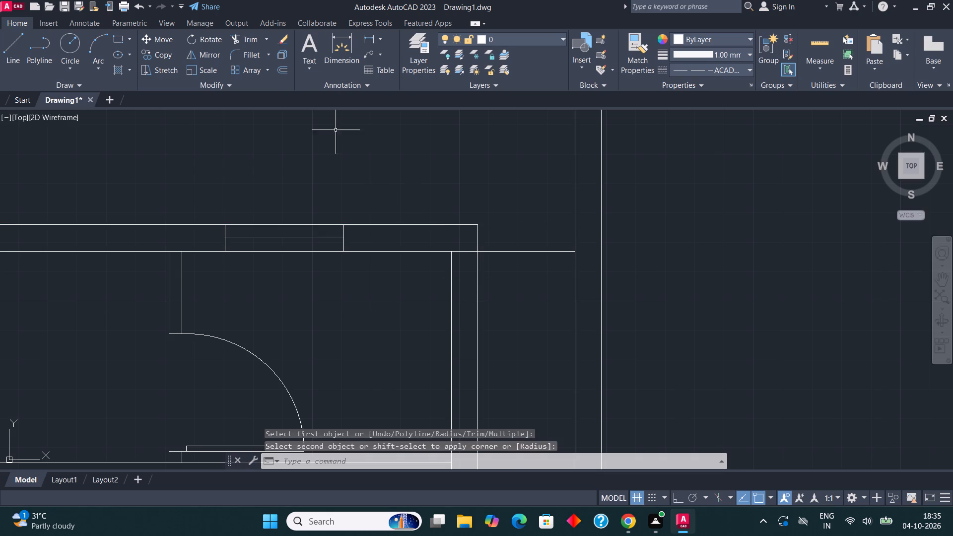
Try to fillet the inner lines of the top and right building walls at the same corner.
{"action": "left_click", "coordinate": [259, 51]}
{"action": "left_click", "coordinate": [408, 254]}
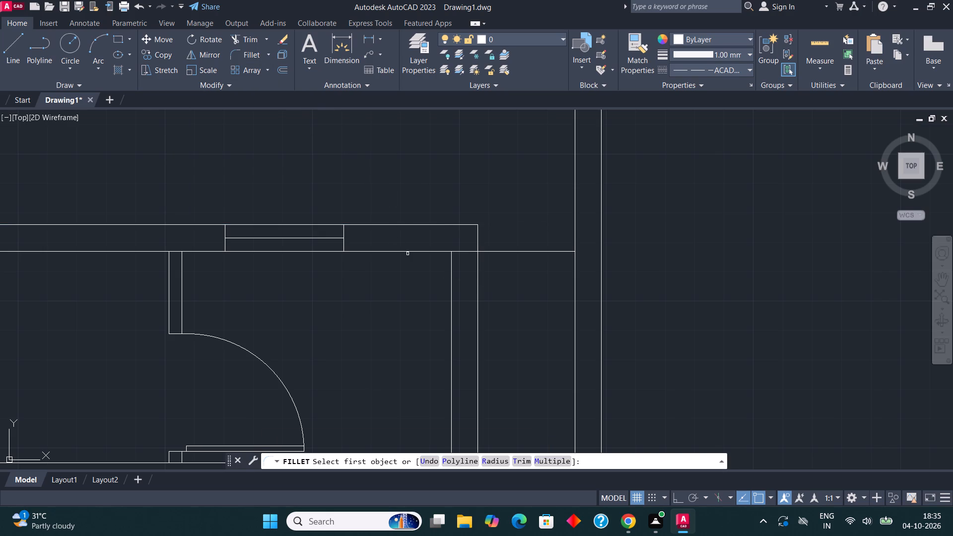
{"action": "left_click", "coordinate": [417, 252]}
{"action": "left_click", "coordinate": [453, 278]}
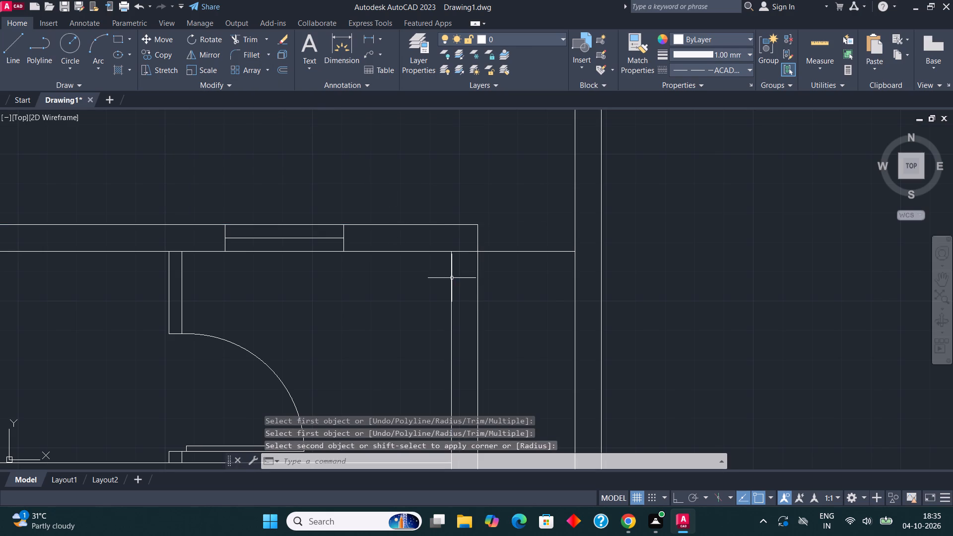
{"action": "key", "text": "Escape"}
Trim the inner top wall line's leftover pieces across the right wall thickness and out to the boundary wall.
{"action": "left_click", "coordinate": [253, 36]}
{"action": "left_click", "coordinate": [471, 242]}
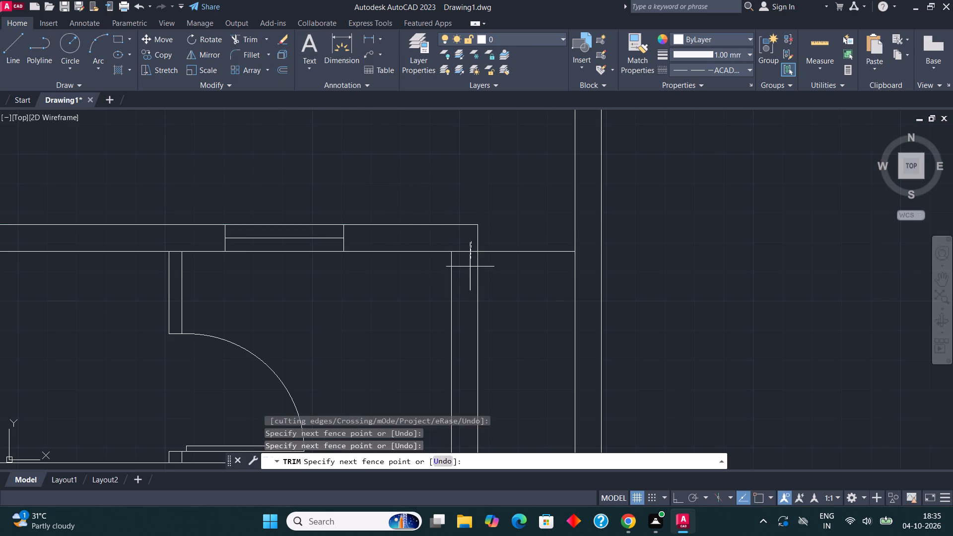
{"action": "left_click", "coordinate": [470, 269]}
{"action": "left_click_drag", "start_coordinate": [520, 233], "coordinate": [520, 249]}
{"action": "left_click", "coordinate": [520, 317]}
{"action": "left_click_drag", "start_coordinate": [522, 301], "coordinate": [525, 256]}
{"action": "left_click", "coordinate": [523, 237]}
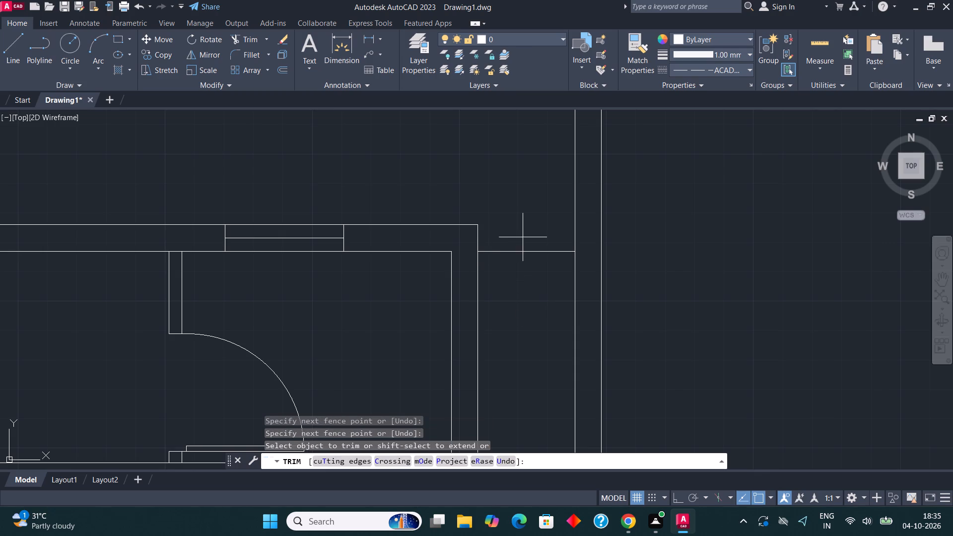
{"action": "left_click", "coordinate": [522, 286]}
{"action": "scroll", "coordinate": [574, 245], "scroll_direction": "down", "scroll_amount": 3}
{"action": "middle_click_drag", "start_coordinate": [484, 292], "coordinate": [496, 207]}
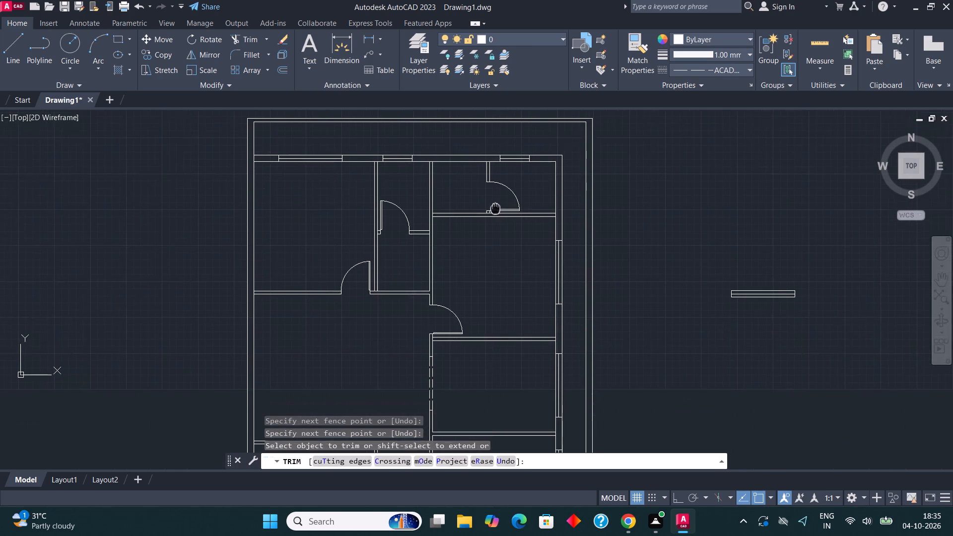
{"action": "middle_click_drag", "start_coordinate": [496, 207], "coordinate": [496, 206]}
{"action": "scroll", "coordinate": [522, 240], "scroll_direction": "down", "scroll_amount": 3}
{"action": "scroll", "coordinate": [512, 377], "scroll_direction": "up", "scroll_amount": 3}
{"action": "key", "text": "Escape"}
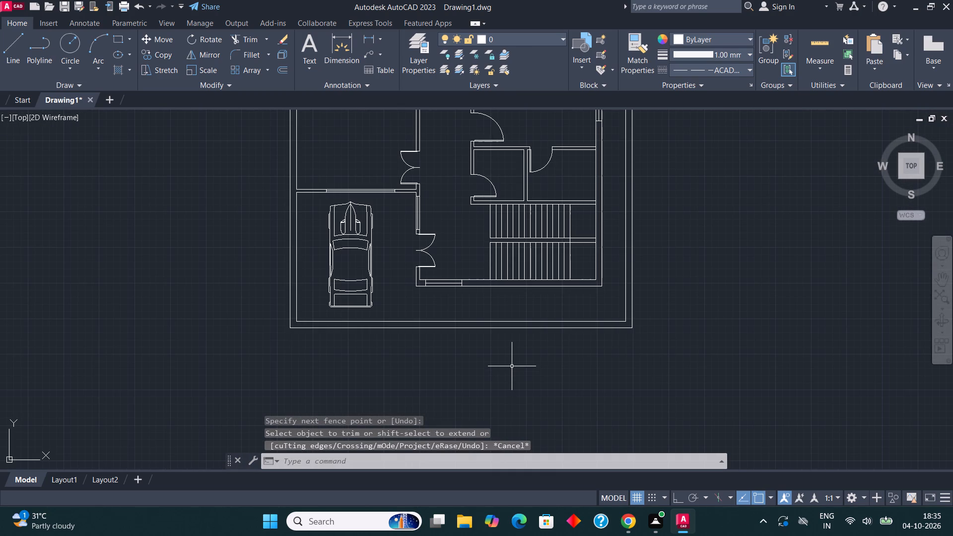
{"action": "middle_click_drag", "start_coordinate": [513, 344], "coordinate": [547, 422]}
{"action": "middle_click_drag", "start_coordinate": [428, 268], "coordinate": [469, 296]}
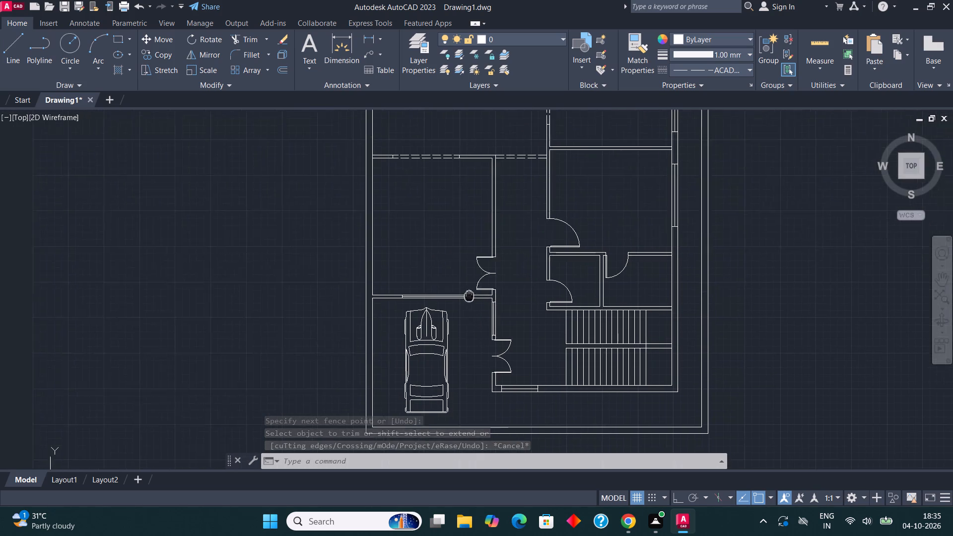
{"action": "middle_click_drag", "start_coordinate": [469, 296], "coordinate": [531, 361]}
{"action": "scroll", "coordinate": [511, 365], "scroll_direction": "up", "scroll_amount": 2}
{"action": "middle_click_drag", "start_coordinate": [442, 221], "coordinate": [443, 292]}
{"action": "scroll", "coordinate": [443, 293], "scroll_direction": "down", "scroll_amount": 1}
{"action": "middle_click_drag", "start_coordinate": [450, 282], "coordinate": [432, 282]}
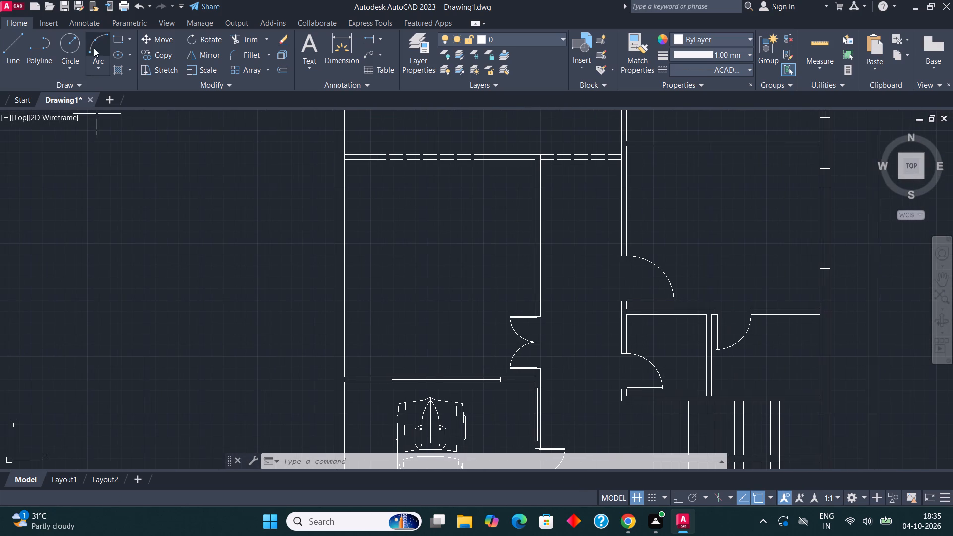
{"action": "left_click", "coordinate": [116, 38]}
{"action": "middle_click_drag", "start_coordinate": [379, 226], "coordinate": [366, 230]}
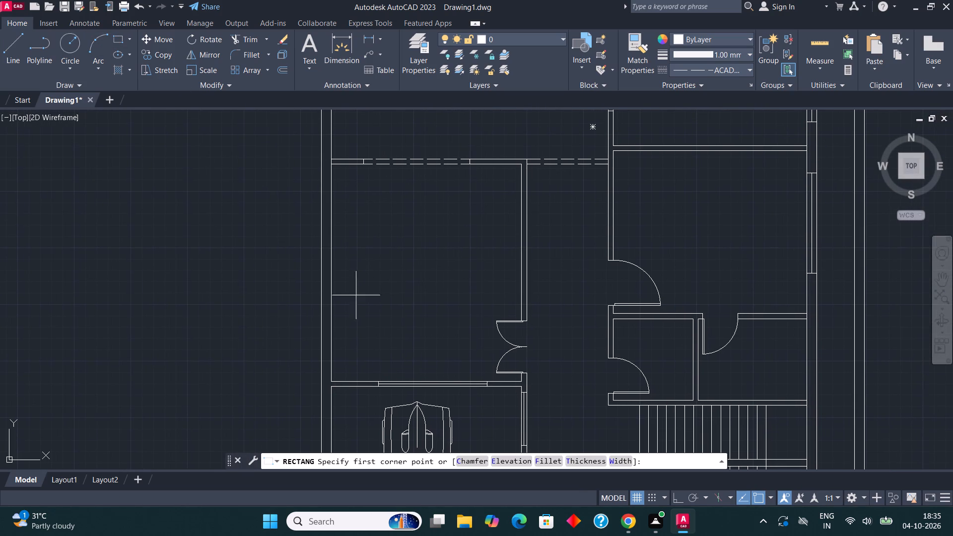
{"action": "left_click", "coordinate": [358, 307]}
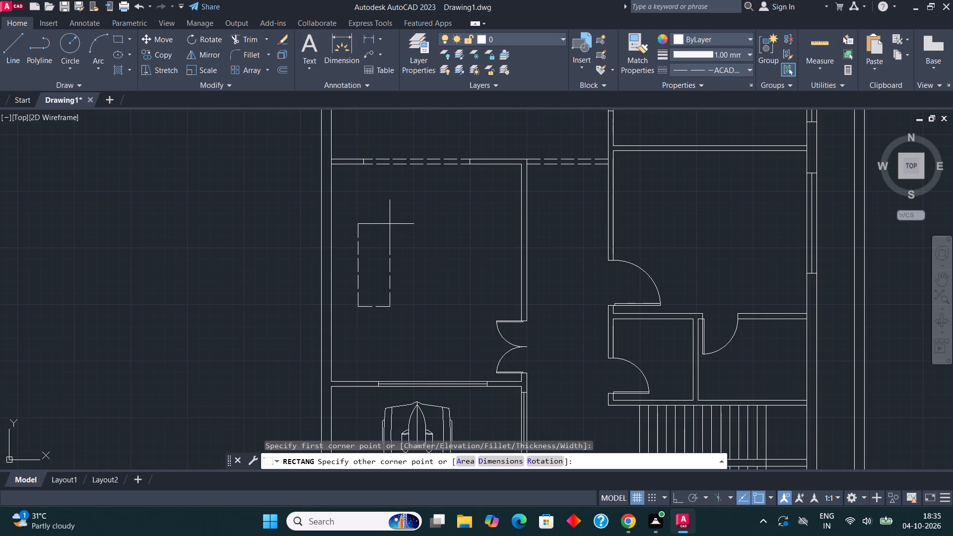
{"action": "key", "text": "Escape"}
Set the current linetype to ByLayer.
{"action": "type", "text": "LI"}
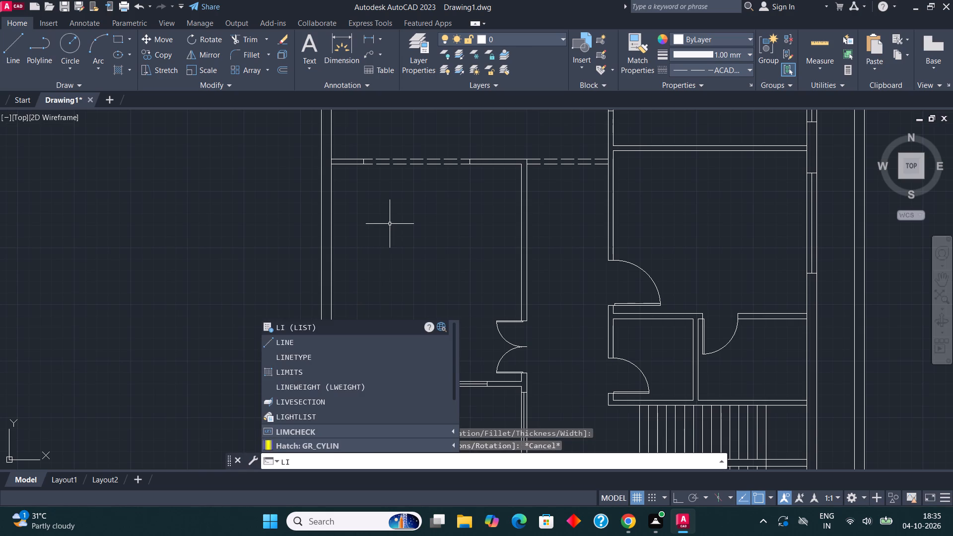
{"action": "left_click", "coordinate": [345, 361]}
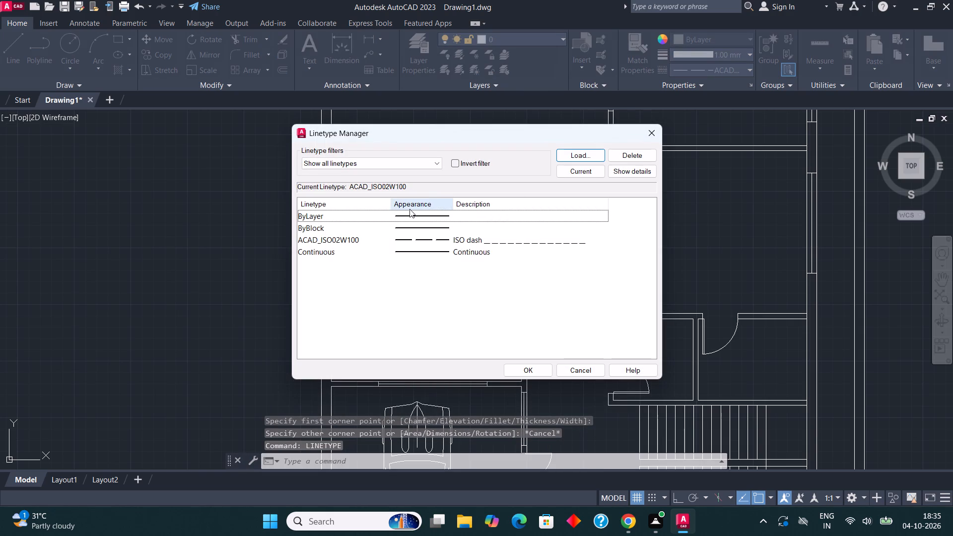
{"action": "left_click", "coordinate": [417, 215]}
{"action": "left_click", "coordinate": [578, 173]}
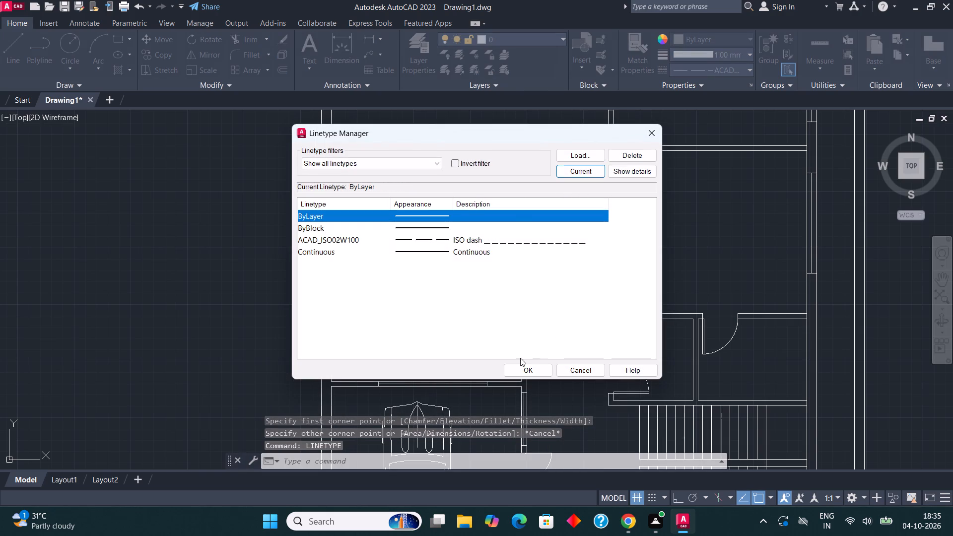
{"action": "left_click", "coordinate": [522, 371]}
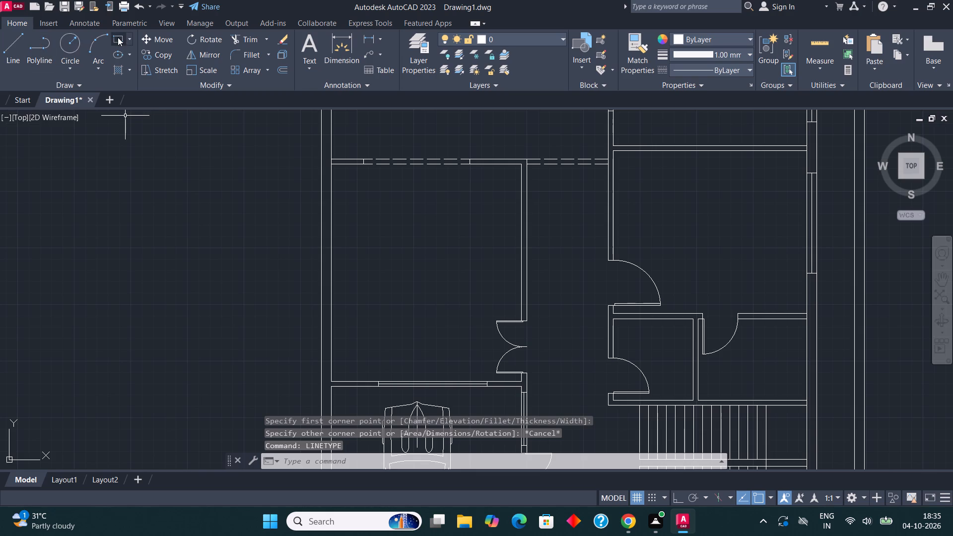
Draw an upright rectangle for the sofa seat near the left wall of the room above the car space.
{"action": "left_click", "coordinate": [118, 37]}
{"action": "middle_click_drag", "start_coordinate": [333, 141], "coordinate": [283, 141]}
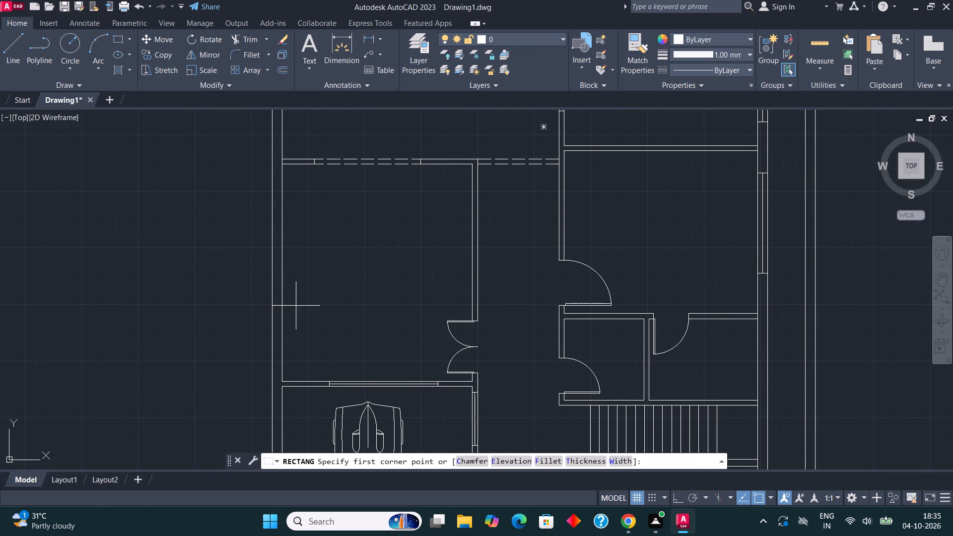
{"action": "left_click", "coordinate": [301, 315]}
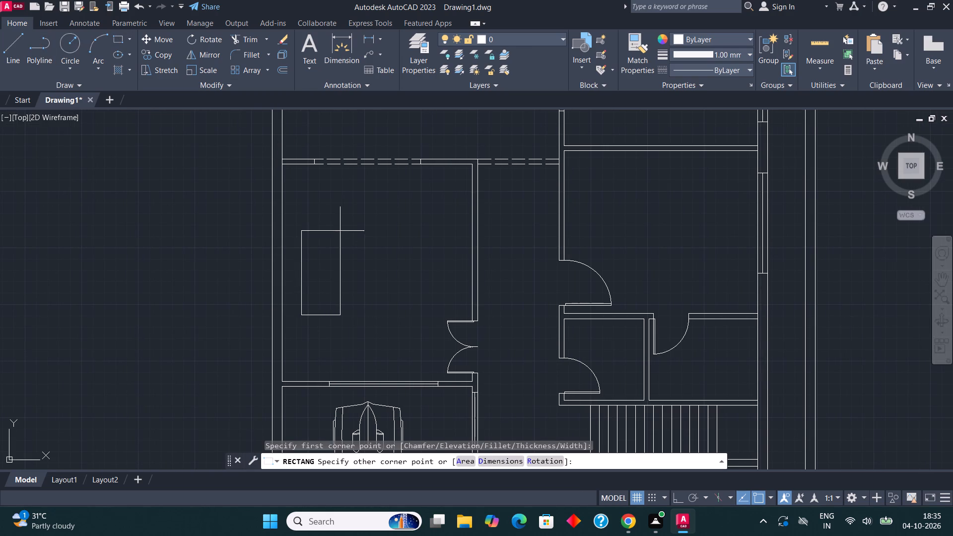
{"action": "left_click", "coordinate": [342, 234]}
Draw the sofa's back and arms as orthogonal lines around the seat, about 8" below it and about 7' along the left side.
{"action": "middle_click_drag", "start_coordinate": [332, 240], "coordinate": [312, 240]}
{"action": "scroll", "coordinate": [314, 241], "scroll_direction": "up", "scroll_amount": 1}
{"action": "left_click", "coordinate": [7, 39]}
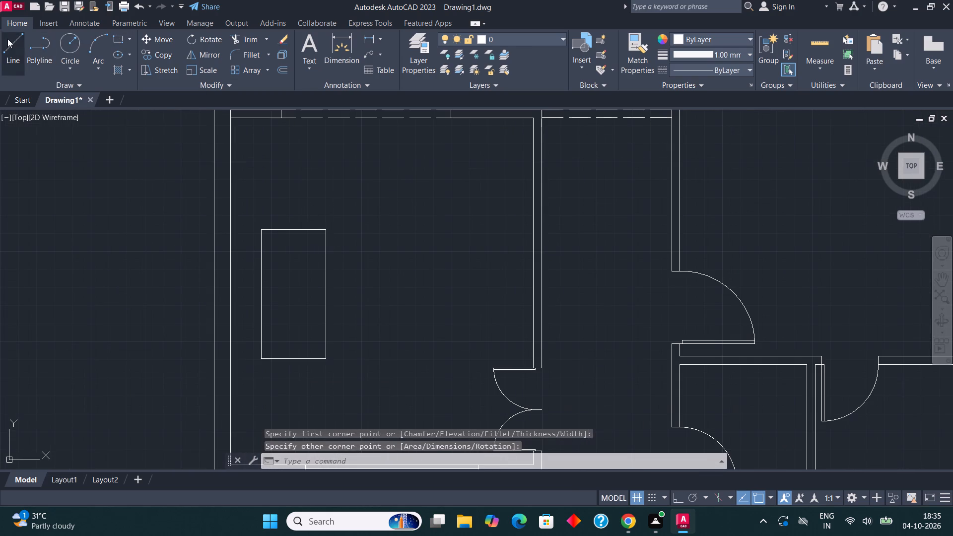
{"action": "left_click", "coordinate": [314, 358]}
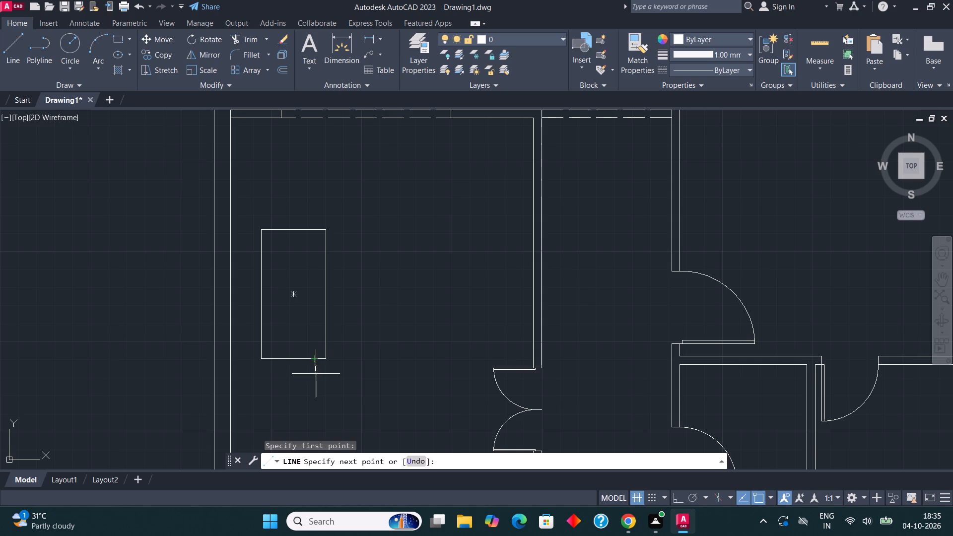
{"action": "key", "text": "F8"}
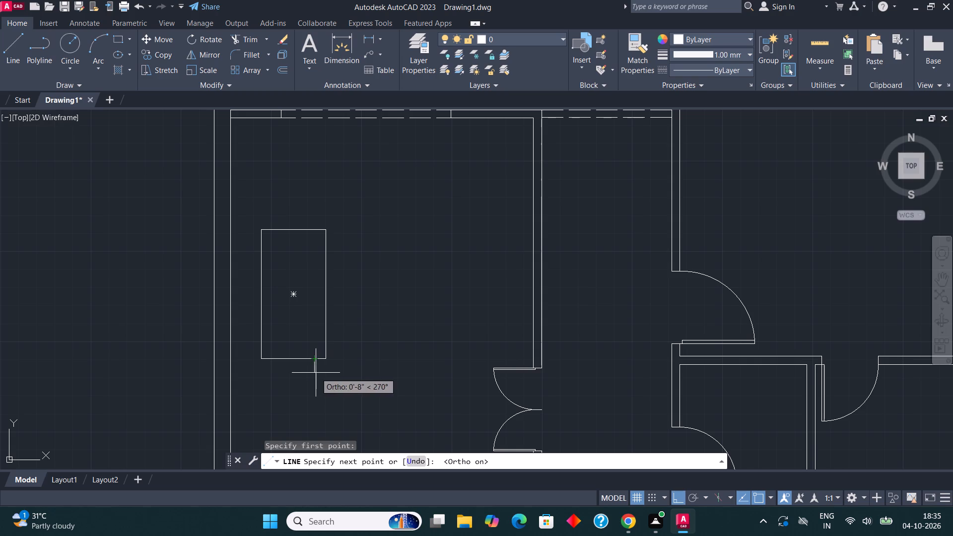
{"action": "left_click", "coordinate": [316, 373]}
{"action": "left_click", "coordinate": [251, 370]}
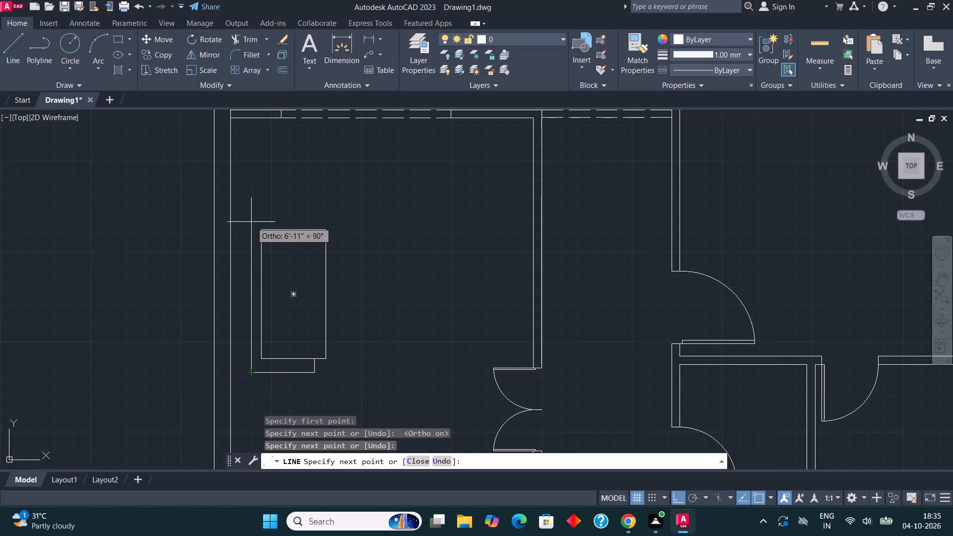
{"action": "left_click", "coordinate": [250, 220]}
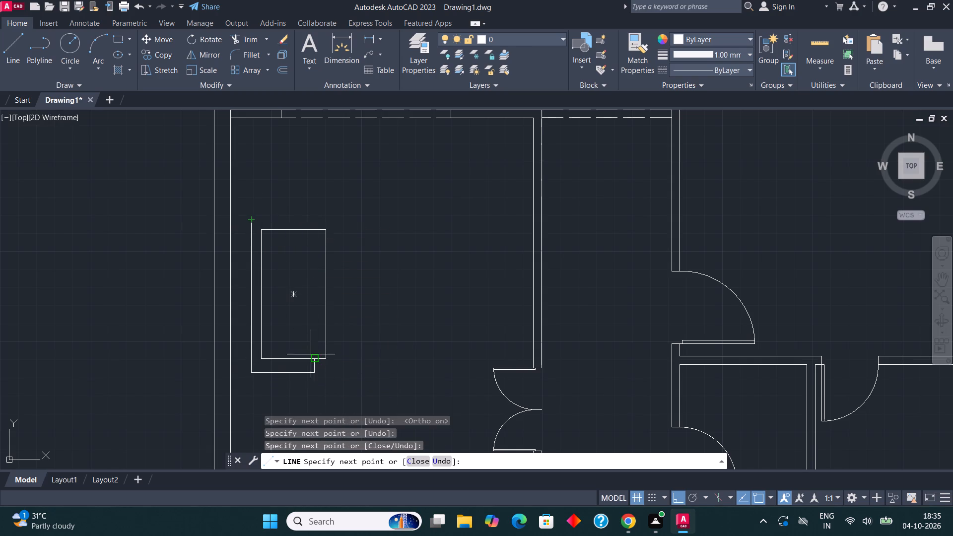
{"action": "left_click", "coordinate": [312, 220]}
{"action": "left_click", "coordinate": [313, 229]}
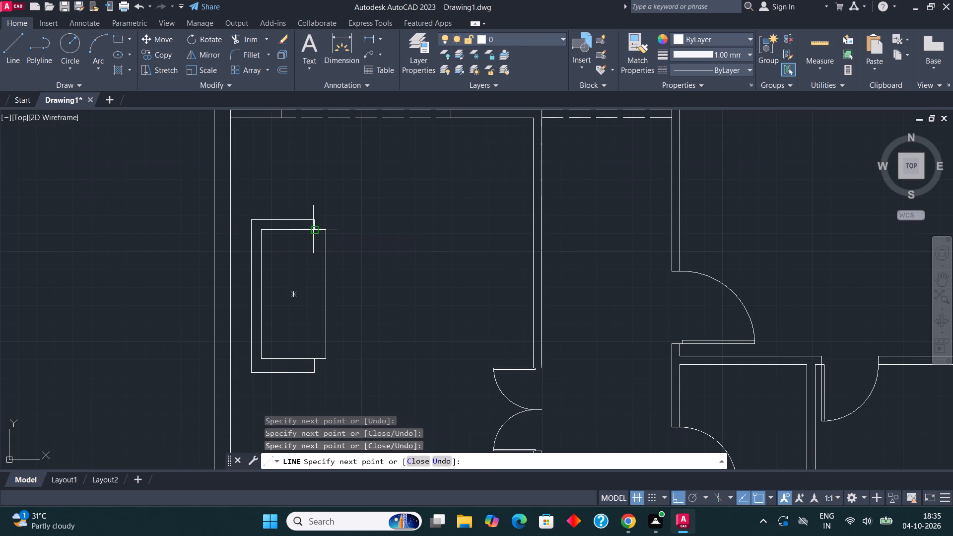
{"action": "key", "text": "Escape"}
Shift the sofa's lower arm line slightly closer to the seat rectangle.
{"action": "middle_click", "coordinate": [364, 249]}
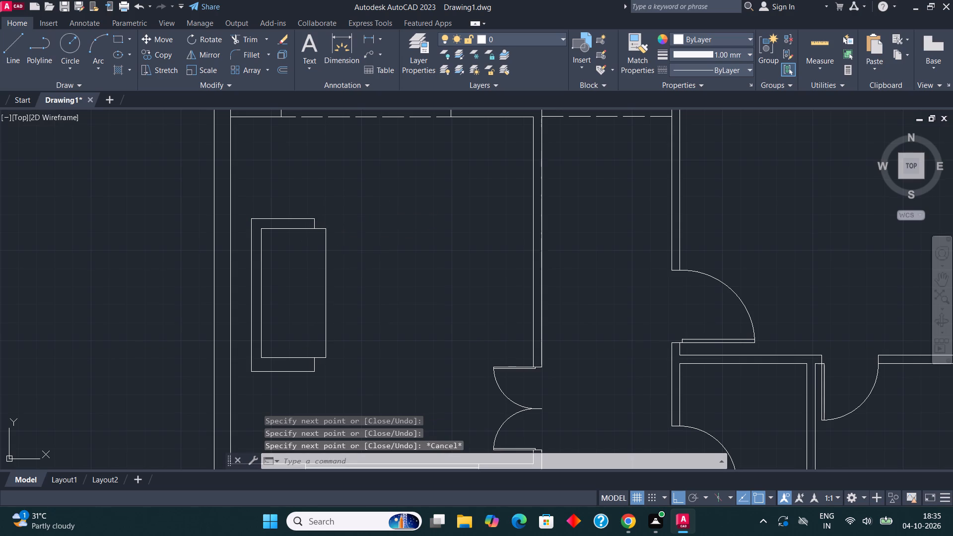
{"action": "scroll", "coordinate": [282, 373], "scroll_direction": "up", "scroll_amount": 1}
{"action": "left_click", "coordinate": [281, 372]}
{"action": "scroll", "coordinate": [277, 374], "scroll_direction": "up", "scroll_amount": 2}
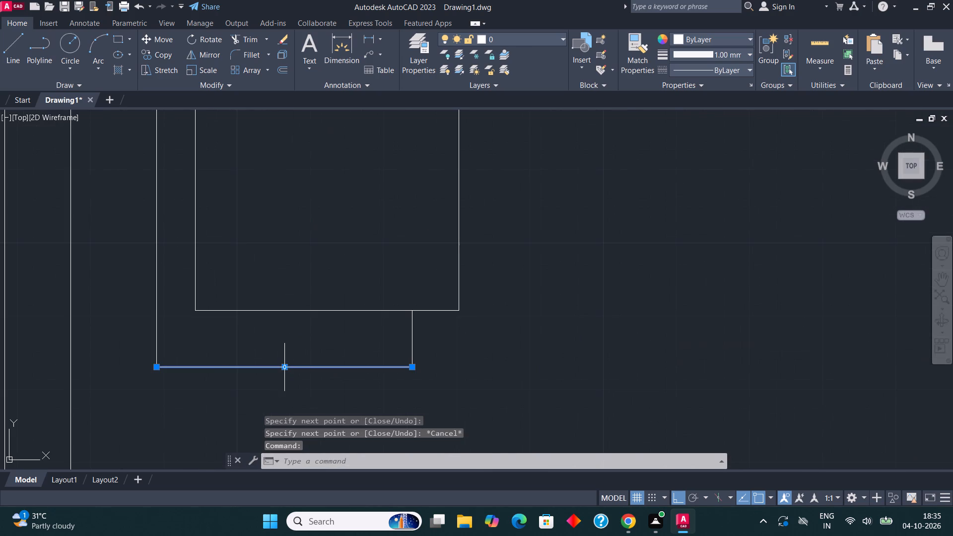
{"action": "left_click", "coordinate": [284, 367]}
{"action": "left_click", "coordinate": [286, 344]}
{"action": "scroll", "coordinate": [286, 352], "scroll_direction": "down", "scroll_amount": 2}
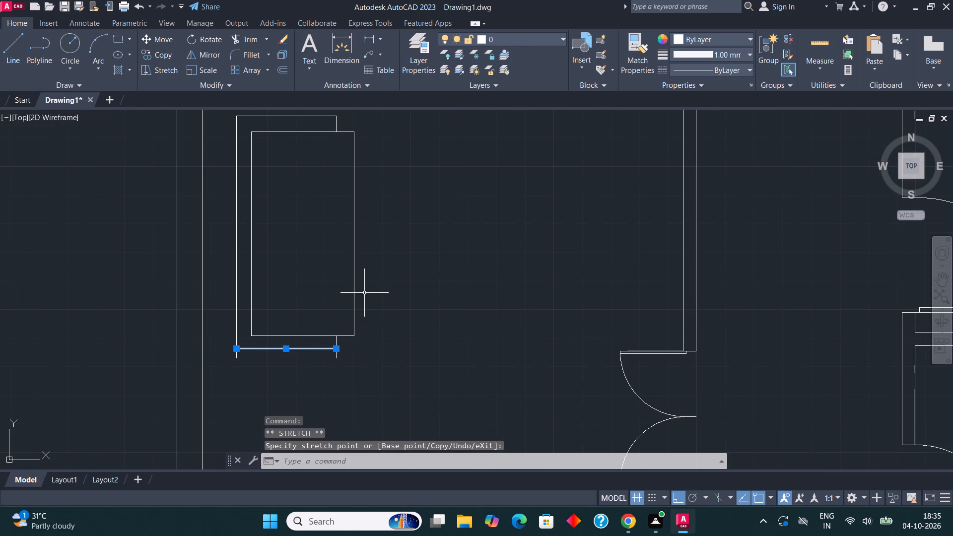
{"action": "key", "text": "Escape"}
{"action": "scroll", "coordinate": [281, 359], "scroll_direction": "up", "scroll_amount": 2}
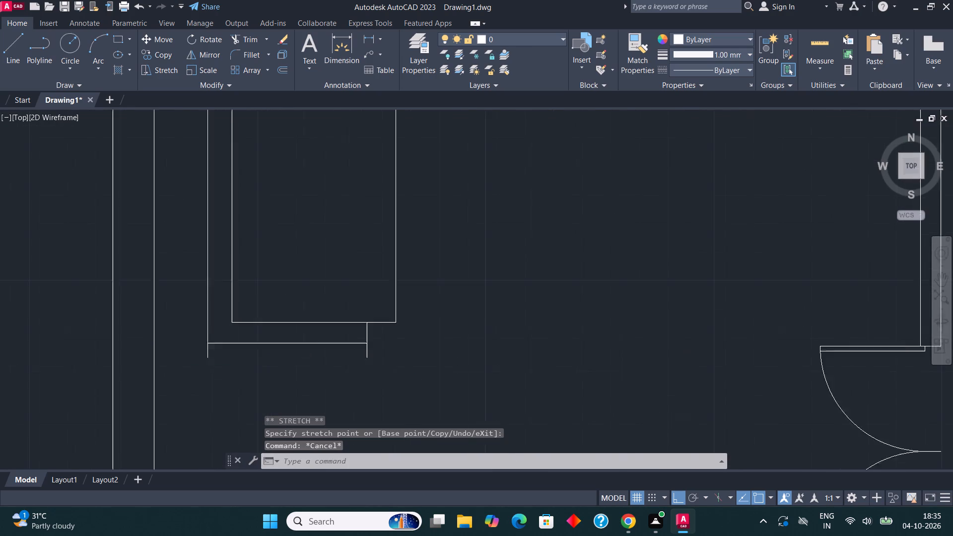
{"action": "left_click", "coordinate": [276, 335]}
{"action": "left_click", "coordinate": [289, 333]}
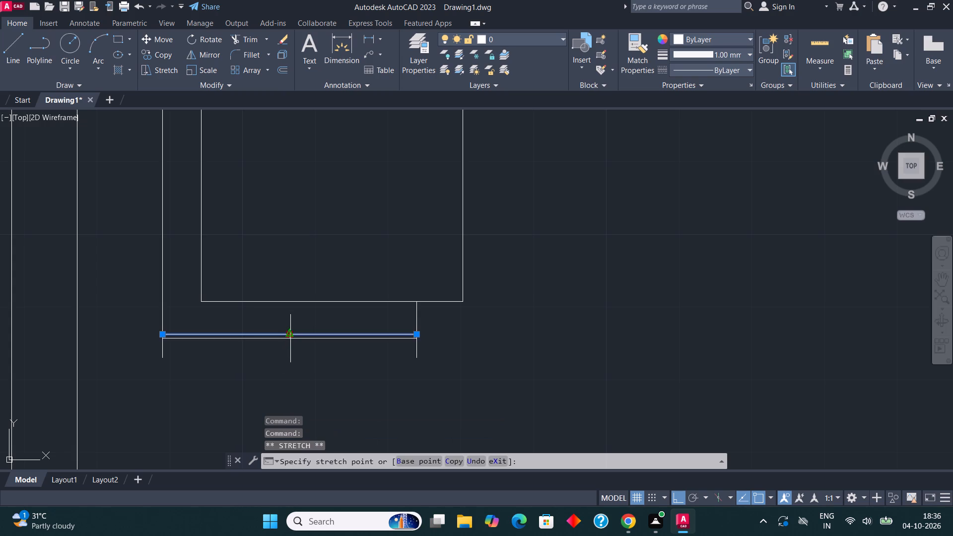
{"action": "left_click", "coordinate": [291, 343]}
{"action": "scroll", "coordinate": [366, 283], "scroll_direction": "down", "scroll_amount": 2}
{"action": "key", "text": "Escape"}
Trim the two short line ends overhanging below the sofa's lower arm line.
{"action": "middle_click_drag", "start_coordinate": [409, 253], "coordinate": [388, 320]}
{"action": "left_click", "coordinate": [246, 41]}
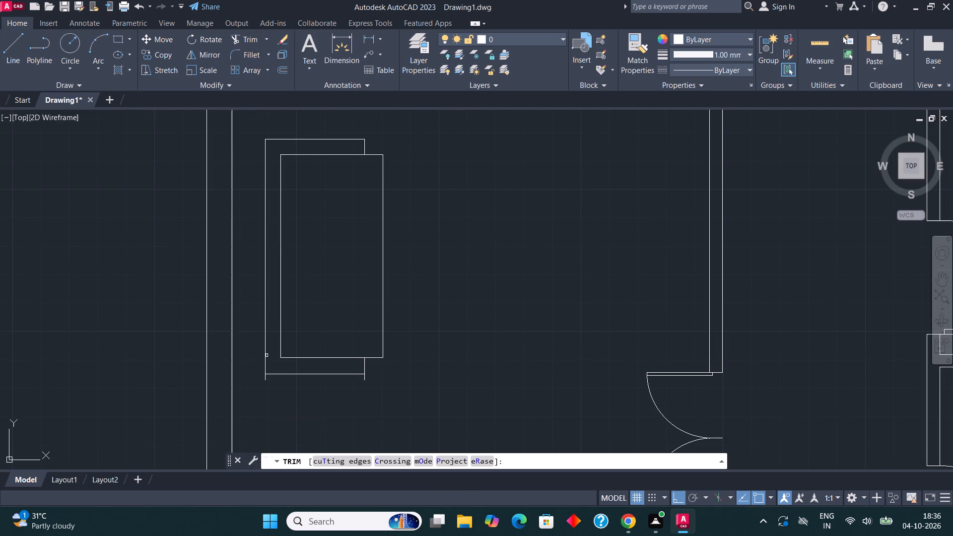
{"action": "left_click", "coordinate": [255, 380]}
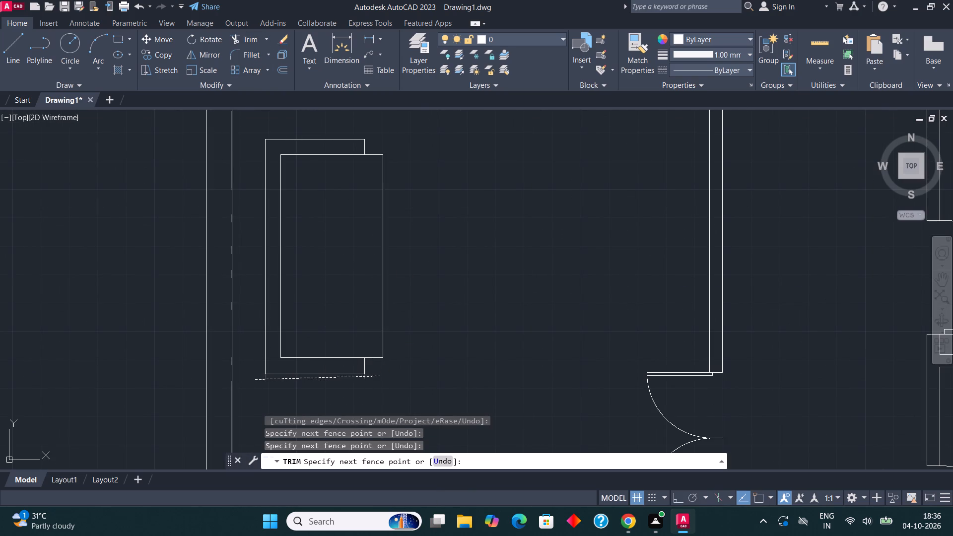
{"action": "left_click", "coordinate": [381, 376]}
{"action": "scroll", "coordinate": [380, 363], "scroll_direction": "down", "scroll_amount": 2}
{"action": "scroll", "coordinate": [391, 329], "scroll_direction": "up", "scroll_amount": 2}
{"action": "key", "text": "Escape"}
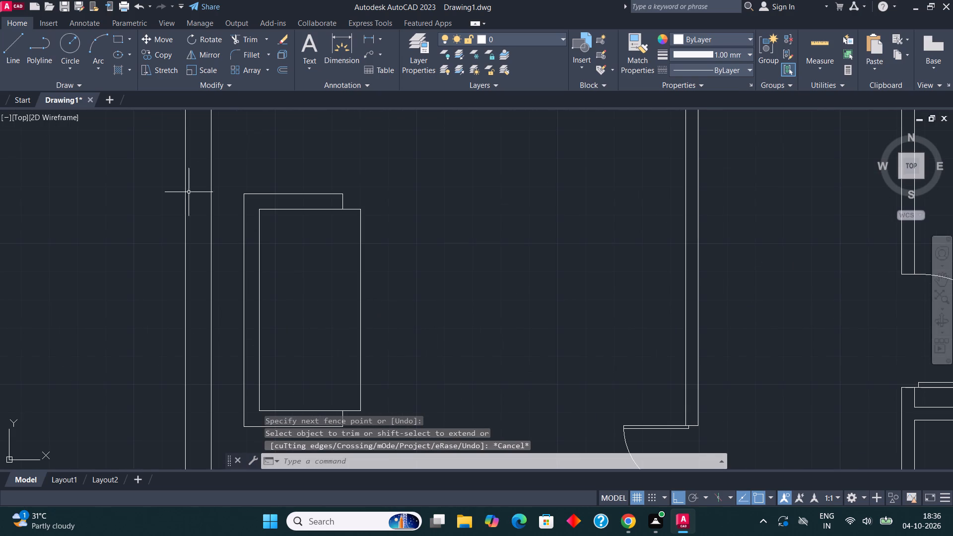
Draw a horizontal line across the middle of the sofa seat to divide it into two cushions.
{"action": "left_click", "coordinate": [15, 44]}
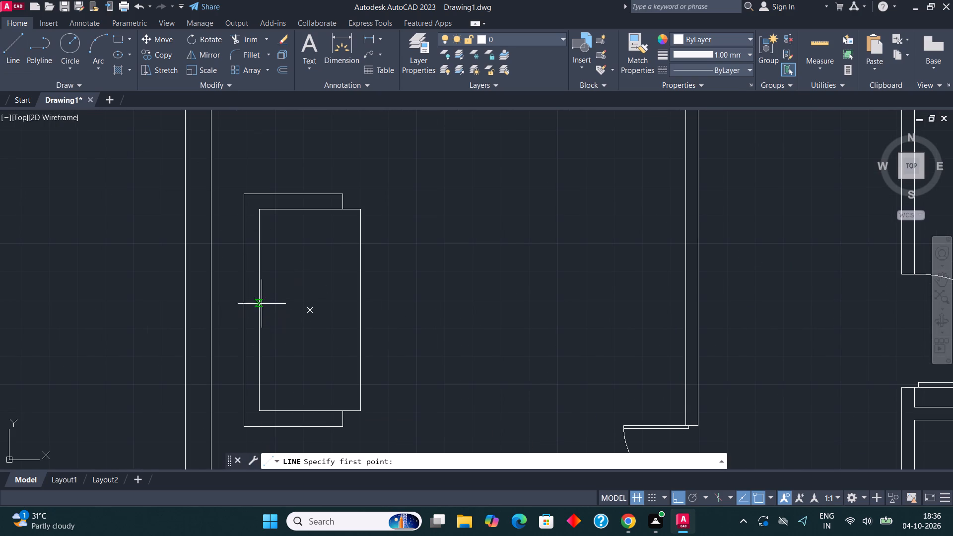
{"action": "left_click", "coordinate": [262, 311]}
{"action": "left_click", "coordinate": [363, 311]}
{"action": "scroll", "coordinate": [358, 260], "scroll_direction": "down", "scroll_amount": 2}
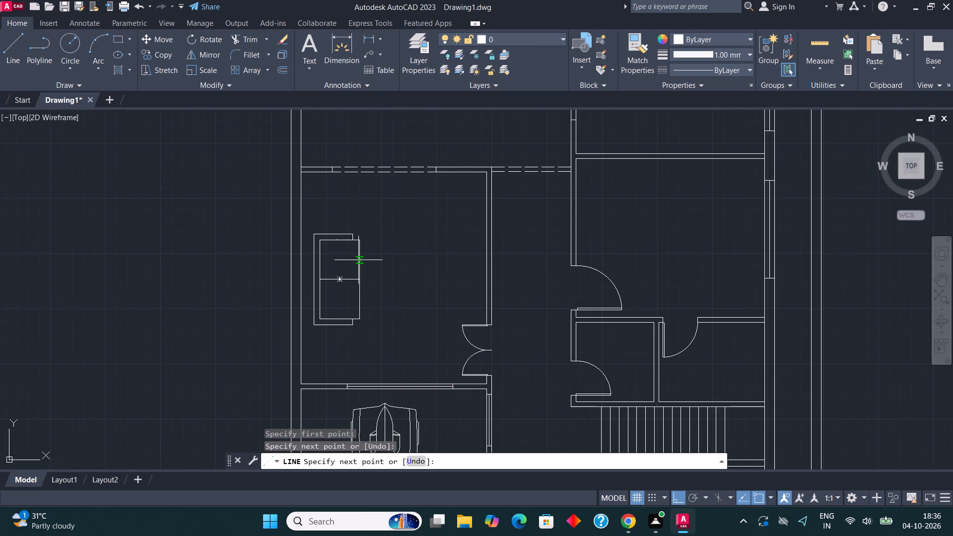
{"action": "key", "text": "Escape"}
Scale the whole sofa down slightly.
{"action": "middle_click_drag", "start_coordinate": [347, 248], "coordinate": [341, 246]}
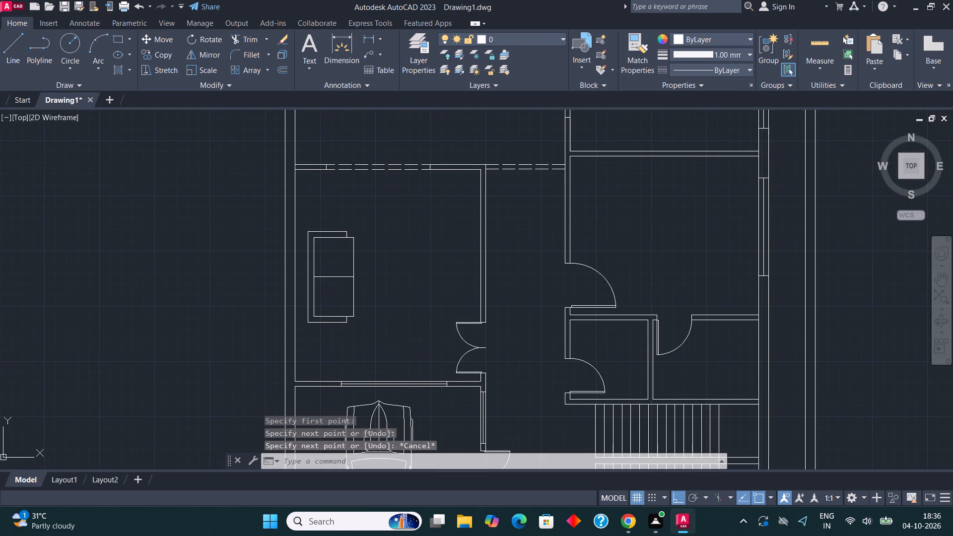
{"action": "left_click", "coordinate": [366, 336]}
{"action": "left_click", "coordinate": [298, 225]}
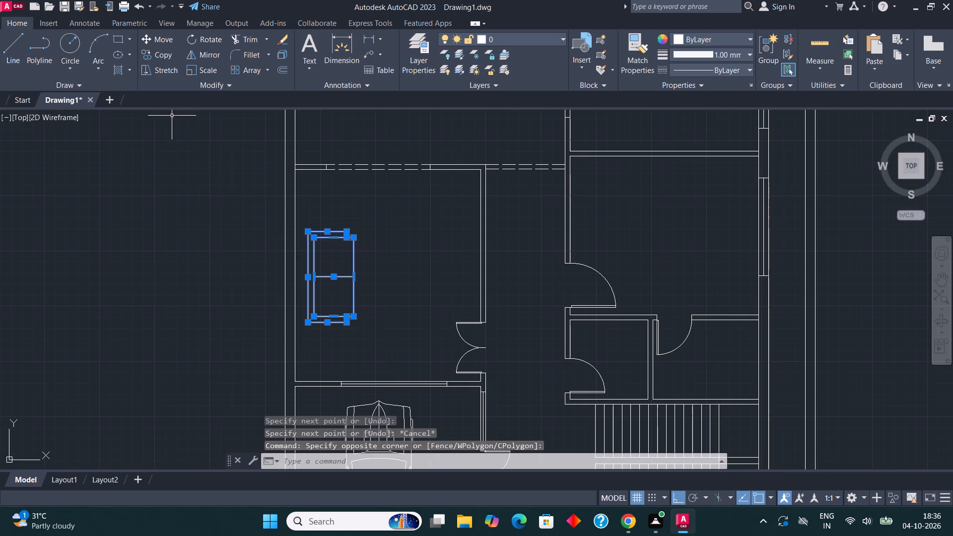
{"action": "left_click", "coordinate": [213, 70]}
{"action": "left_click", "coordinate": [323, 288]}
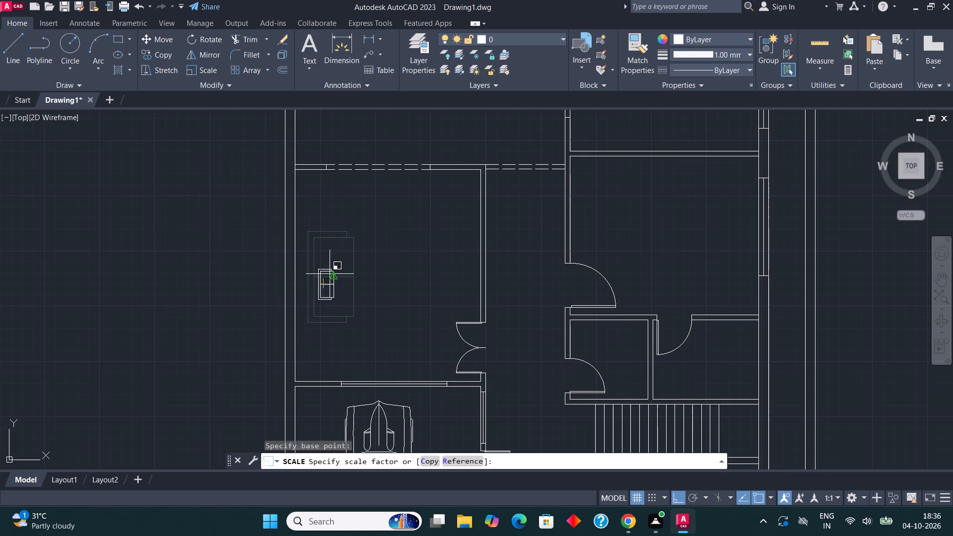
{"action": "left_click", "coordinate": [343, 249]}
Copy the sofa horizontally about 16'-3" to the left, outside the building.
{"action": "left_click_drag", "start_coordinate": [355, 352], "coordinate": [352, 343]}
{"action": "left_click", "coordinate": [307, 226]}
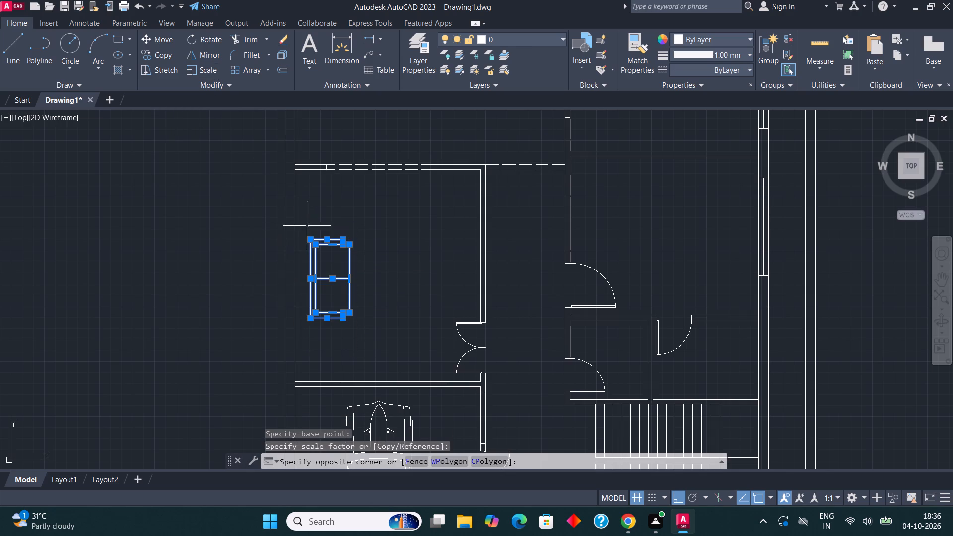
{"action": "left_click", "coordinate": [157, 55]}
{"action": "left_click", "coordinate": [356, 284]}
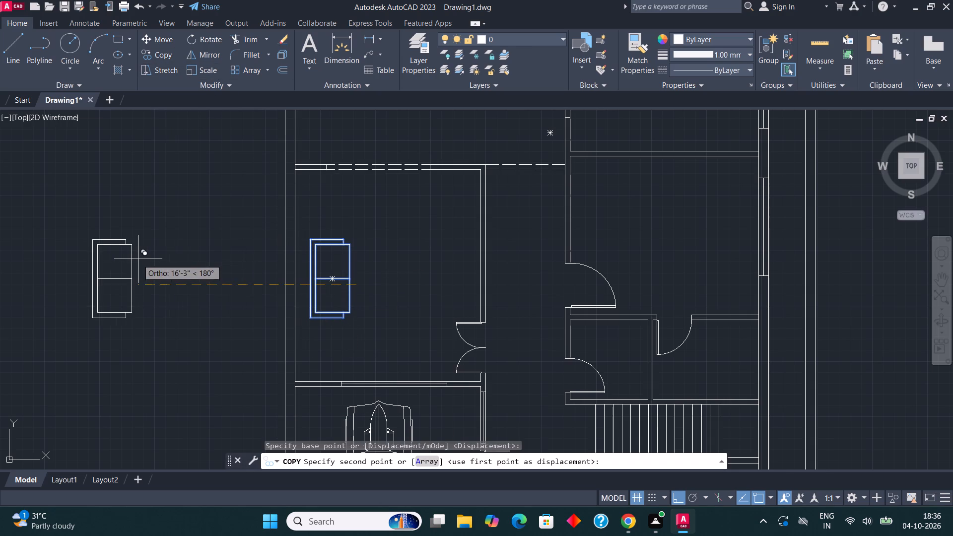
{"action": "left_click", "coordinate": [136, 259]}
{"action": "key", "text": "Escape"}
Rotate the copied sofa 90° counterclockwise so its back faces down.
{"action": "left_click_drag", "start_coordinate": [145, 348], "coordinate": [142, 339]}
{"action": "left_click", "coordinate": [28, 199]}
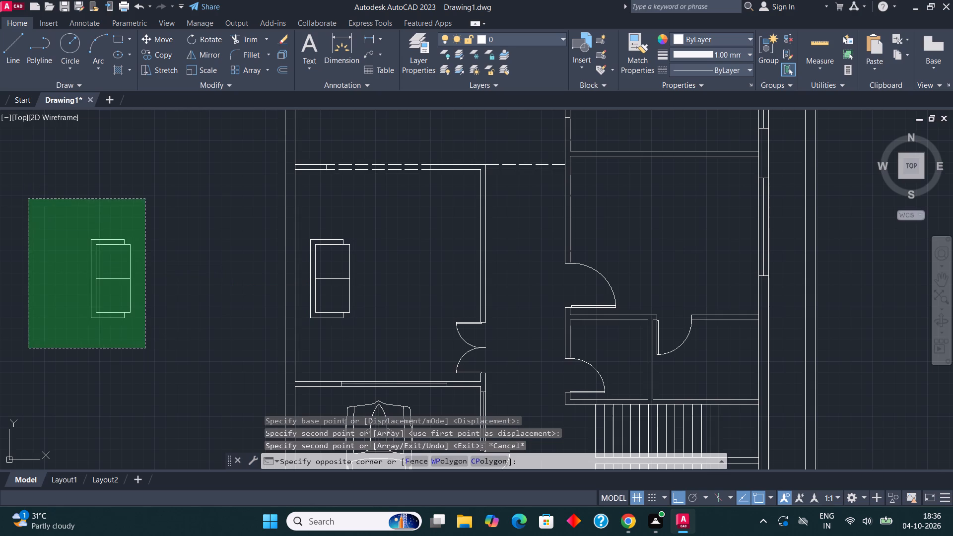
{"action": "left_click", "coordinate": [205, 35]}
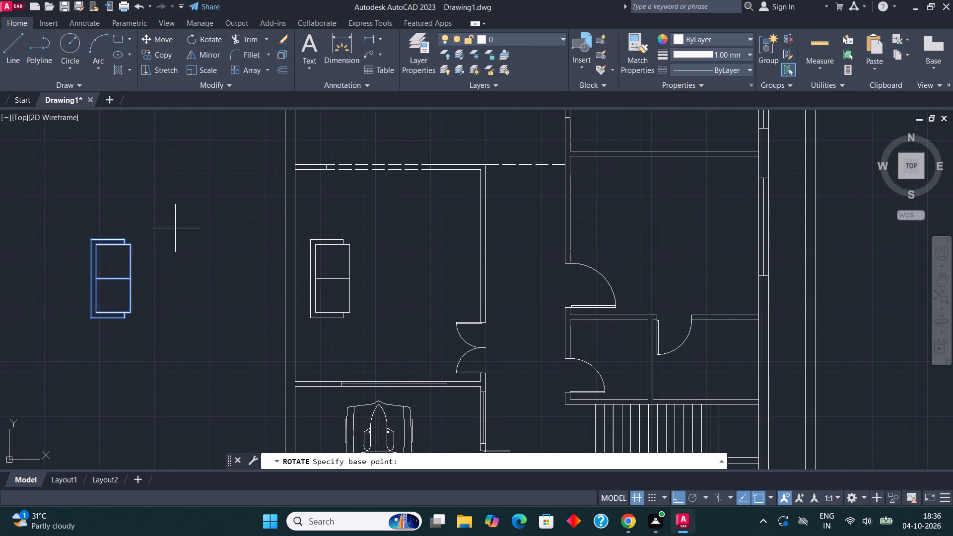
{"action": "left_click", "coordinate": [171, 256]}
{"action": "left_click", "coordinate": [171, 215]}
Move the rotated sofa with ortho off into the room, just above the window in its bottom wall.
{"action": "left_click_drag", "start_coordinate": [247, 348], "coordinate": [243, 338]}
{"action": "left_click", "coordinate": [129, 268]}
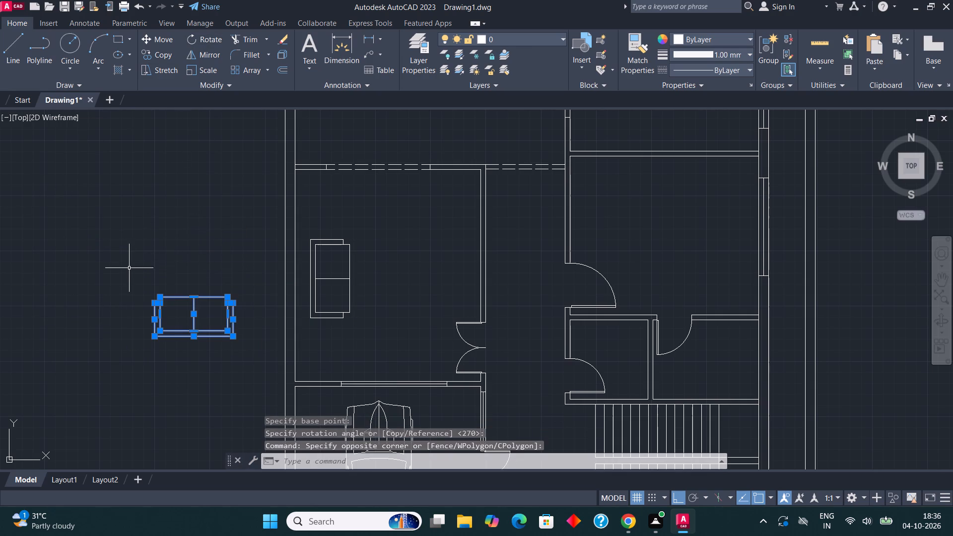
{"action": "left_click", "coordinate": [170, 40]}
{"action": "left_click", "coordinate": [174, 335]}
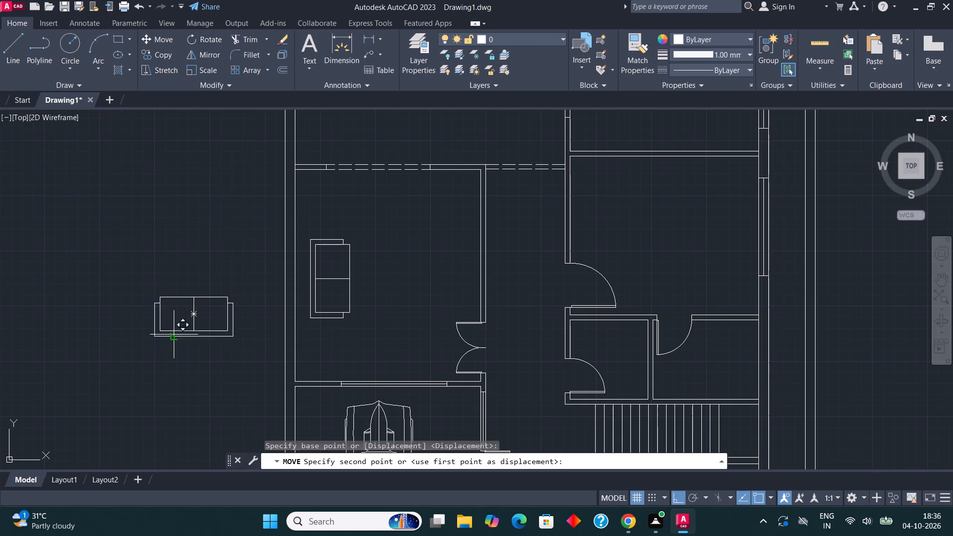
{"action": "key", "text": "F8"}
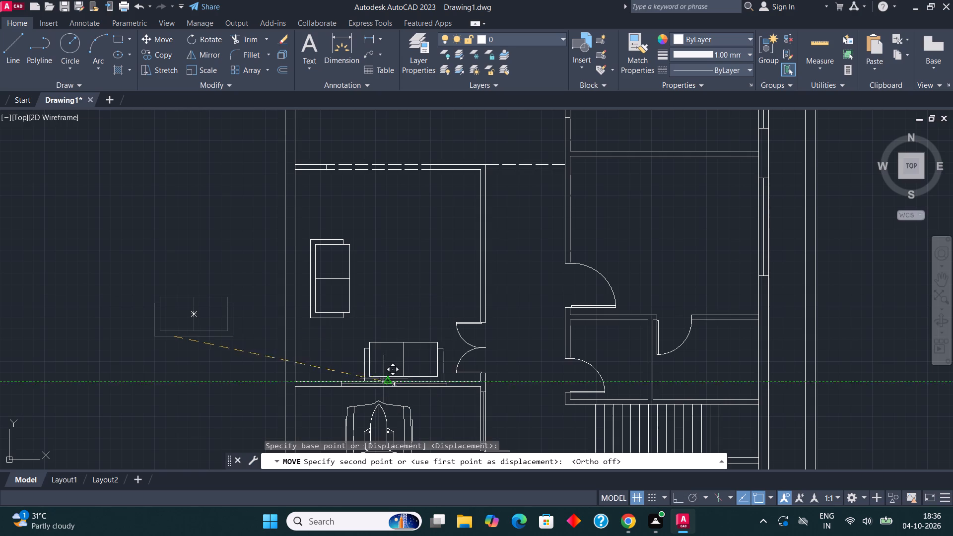
{"action": "scroll", "coordinate": [373, 352], "scroll_direction": "up", "scroll_amount": 2}
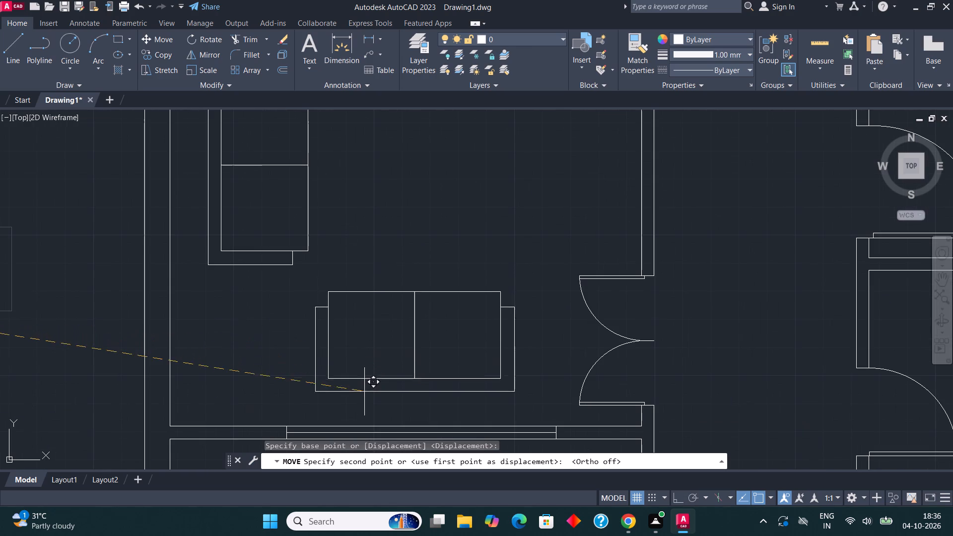
{"action": "left_click", "coordinate": [370, 401]}
{"action": "scroll", "coordinate": [364, 391], "scroll_direction": "down", "scroll_amount": 1}
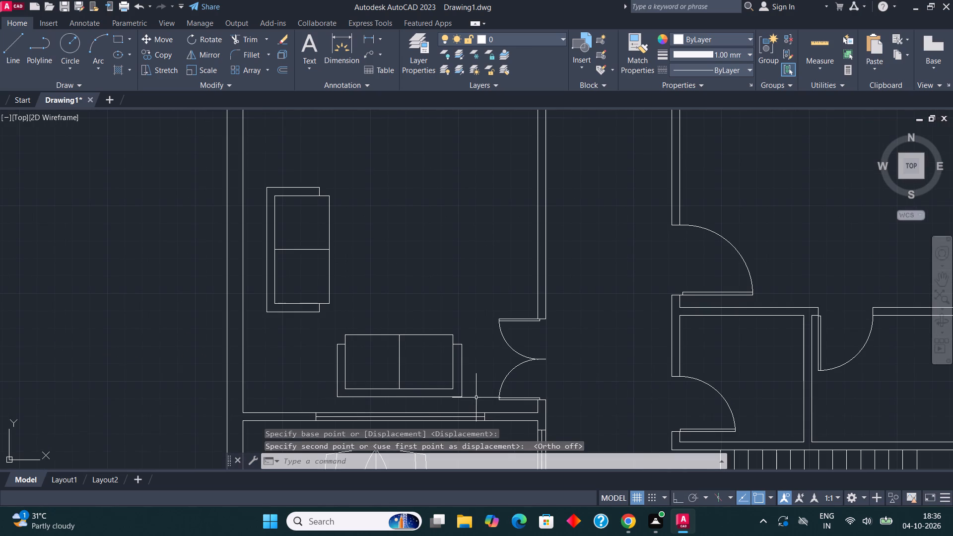
Mirror the sofa above the bottom-wall window across a horizontal line through the room's middle with ortho on, keeping the original.
{"action": "left_click", "coordinate": [469, 405]}
{"action": "left_click", "coordinate": [306, 330]}
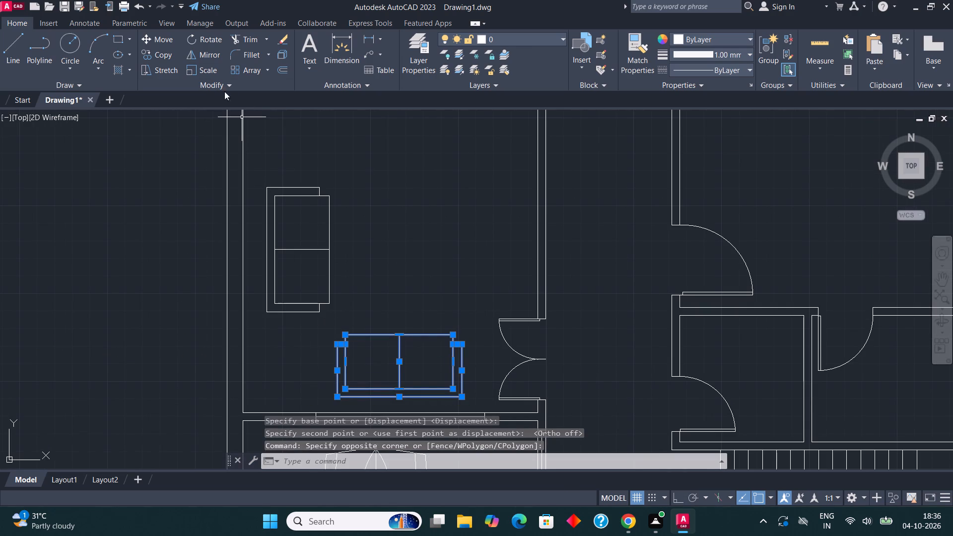
{"action": "left_click", "coordinate": [208, 57]}
{"action": "scroll", "coordinate": [290, 246], "scroll_direction": "down", "scroll_amount": 2}
{"action": "left_click", "coordinate": [332, 244]}
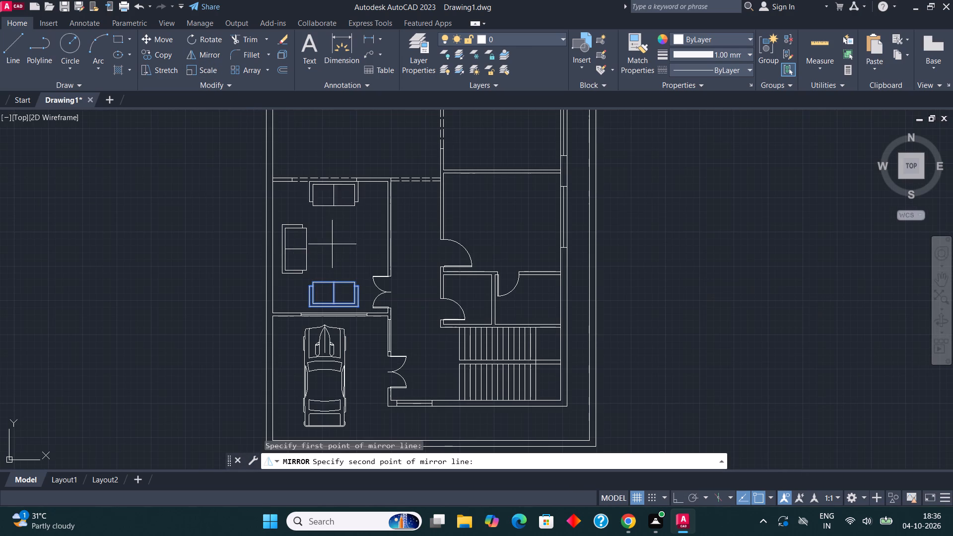
{"action": "key", "text": "F8"}
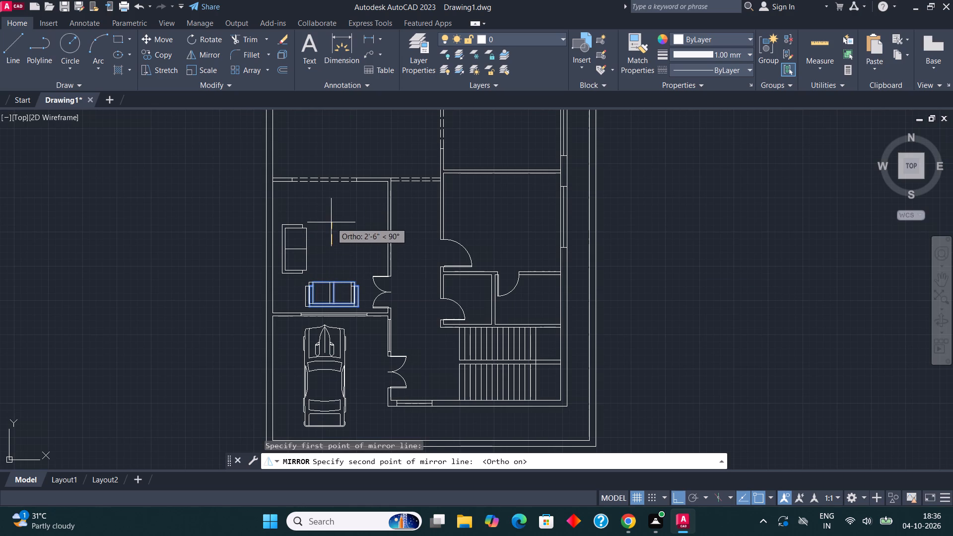
{"action": "left_click", "coordinate": [340, 251]}
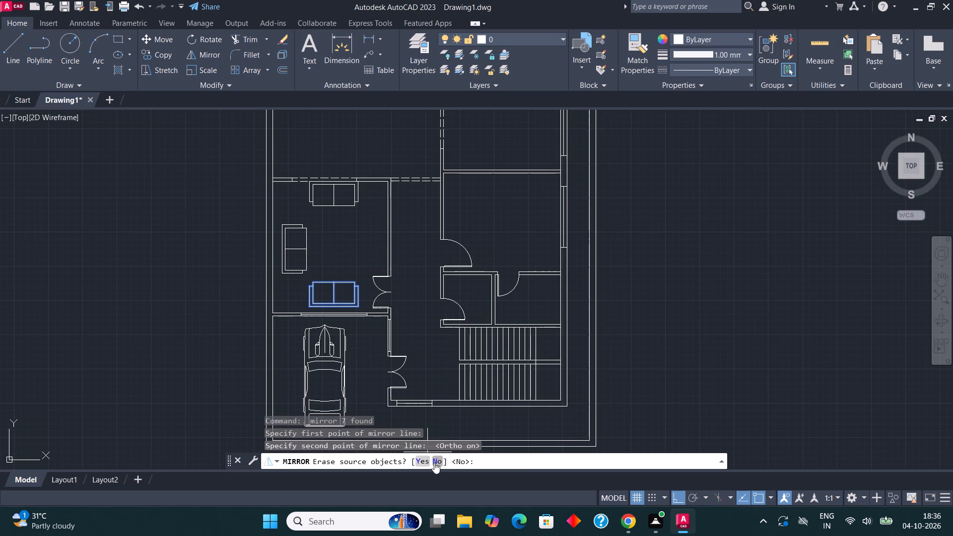
{"action": "left_click", "coordinate": [434, 463]}
Move the mirrored sofa slightly down, leaving a small gap below the room's top wall.
{"action": "middle_click_drag", "start_coordinate": [312, 197], "coordinate": [313, 279]}
{"action": "scroll", "coordinate": [325, 277], "scroll_direction": "up", "scroll_amount": 2}
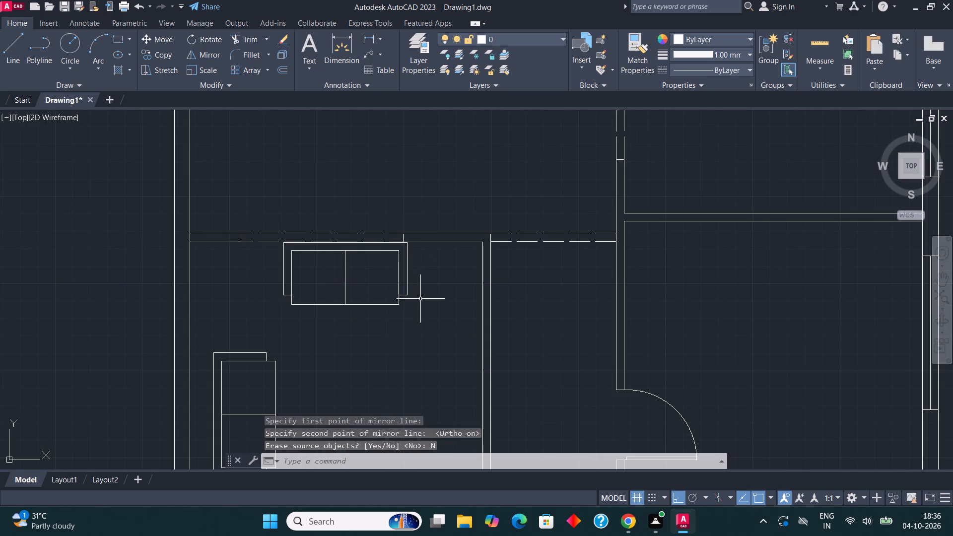
{"action": "left_click", "coordinate": [419, 309]}
{"action": "left_click", "coordinate": [261, 247]}
{"action": "scroll", "coordinate": [323, 248], "scroll_direction": "up", "scroll_amount": 3}
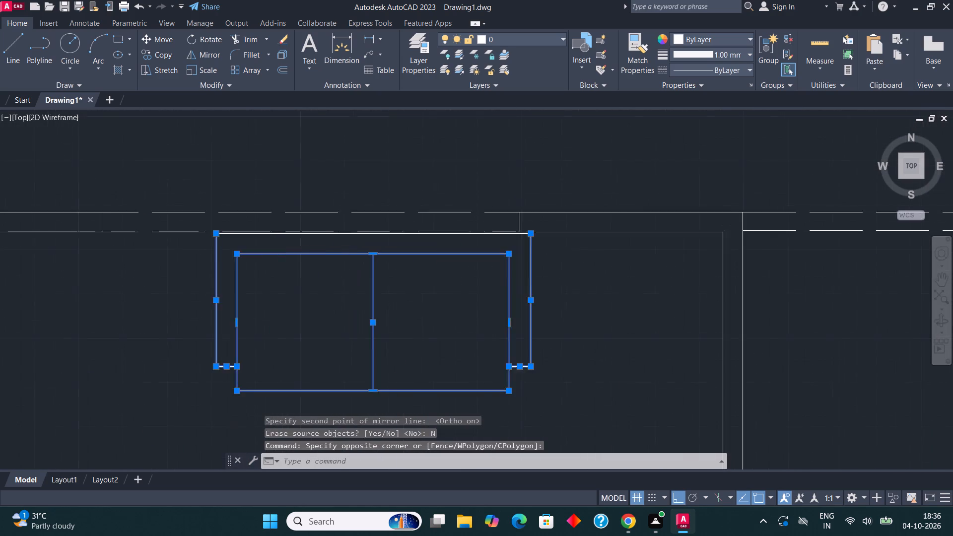
{"action": "scroll", "coordinate": [327, 248], "scroll_direction": "up", "scroll_amount": 1}
{"action": "left_click", "coordinate": [306, 211]}
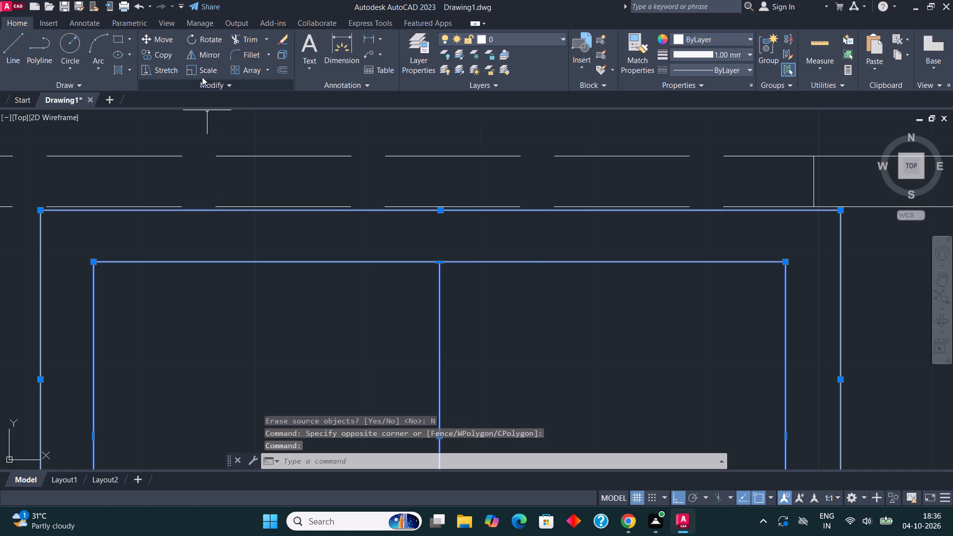
{"action": "left_click", "coordinate": [156, 38]}
{"action": "scroll", "coordinate": [264, 185], "scroll_direction": "down", "scroll_amount": 4}
{"action": "left_click", "coordinate": [290, 217]}
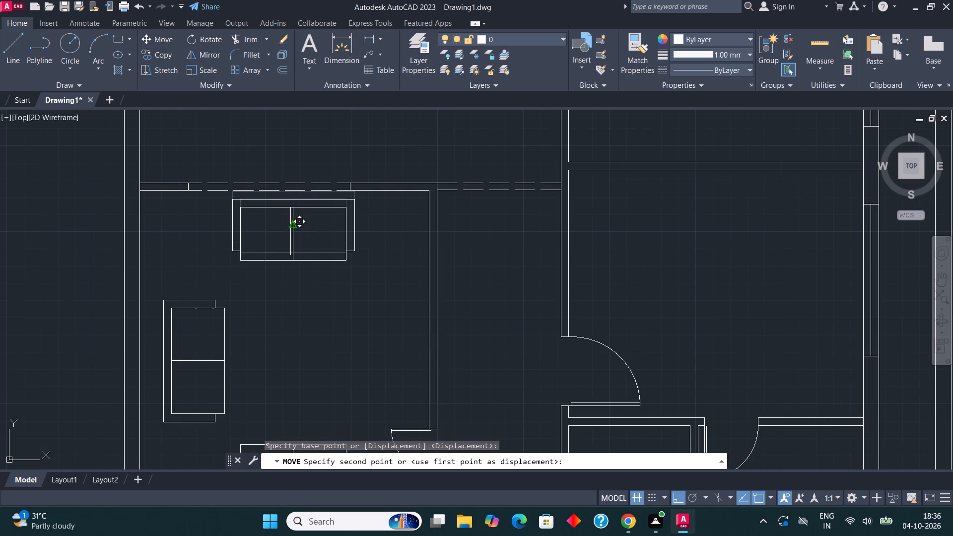
{"action": "left_click", "coordinate": [291, 230]}
{"action": "scroll", "coordinate": [349, 184], "scroll_direction": "down", "scroll_amount": 2}
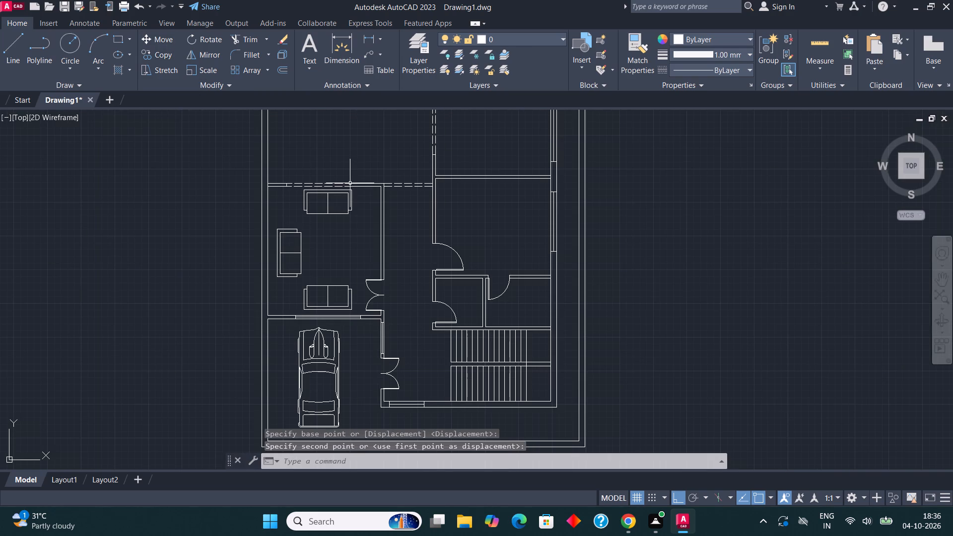
Draw a circle as a round table in the middle of the three sofas.
{"action": "middle_click_drag", "start_coordinate": [340, 181], "coordinate": [305, 179]}
{"action": "scroll", "coordinate": [269, 259], "scroll_direction": "up", "scroll_amount": 1}
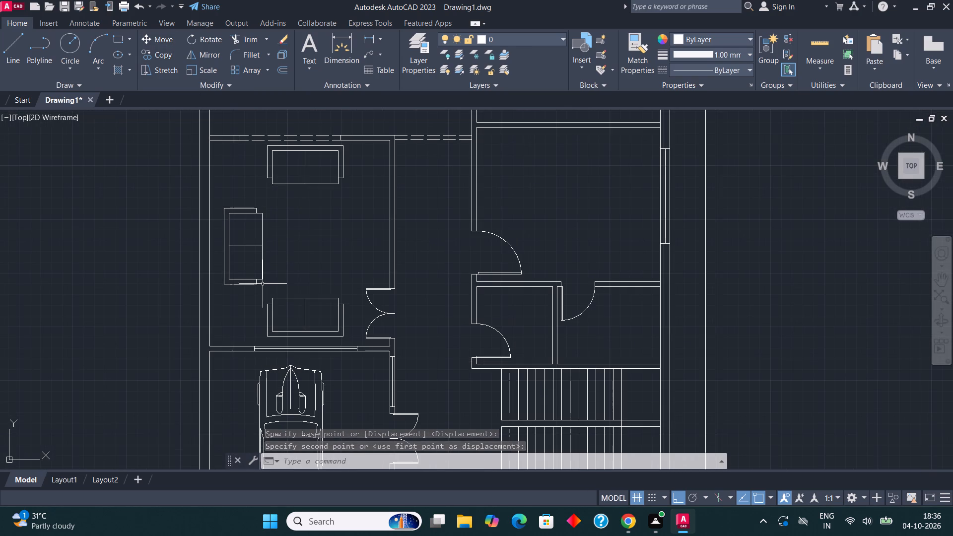
{"action": "left_click", "coordinate": [71, 45]}
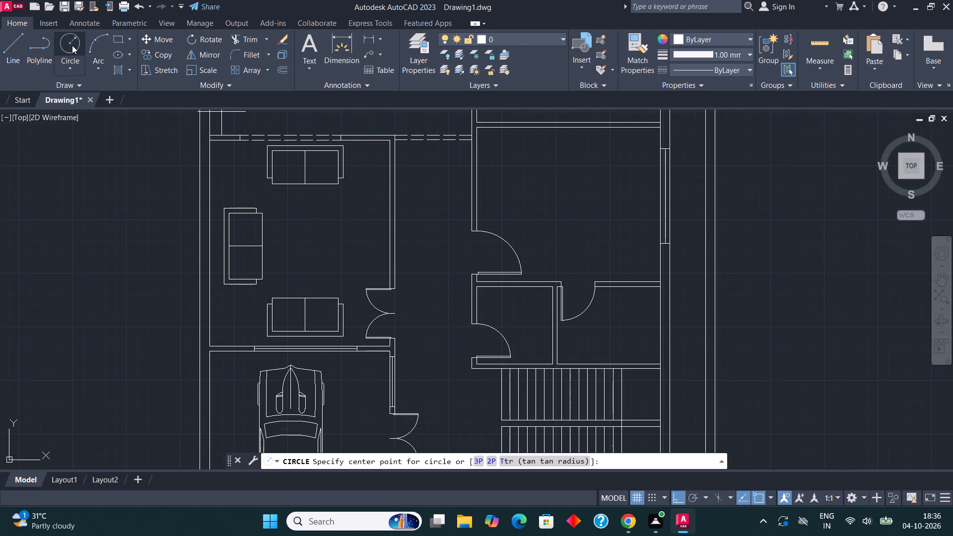
{"action": "left_click", "coordinate": [311, 241]}
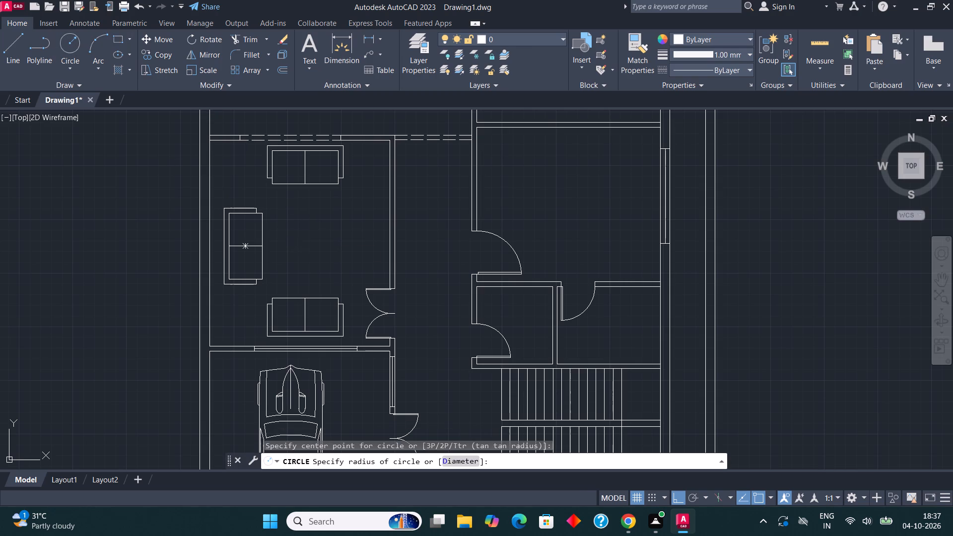
{"action": "left_click", "coordinate": [329, 263]}
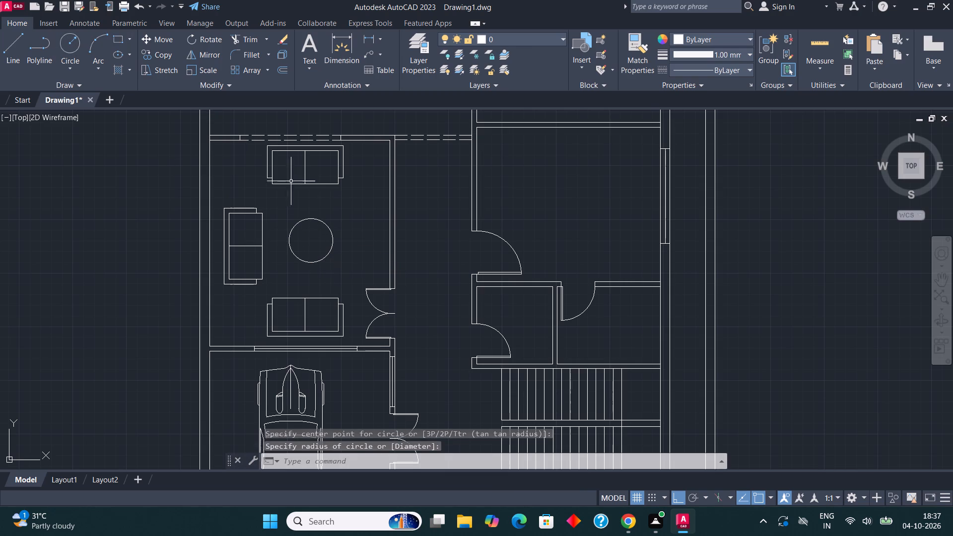
Copy the room's bottom sofa about 17'-2" straight up into the hall above the dashed opening.
{"action": "middle_click_drag", "start_coordinate": [283, 173], "coordinate": [277, 182]}
{"action": "scroll", "coordinate": [279, 217], "scroll_direction": "down", "scroll_amount": 2}
{"action": "middle_click_drag", "start_coordinate": [302, 212], "coordinate": [305, 238]}
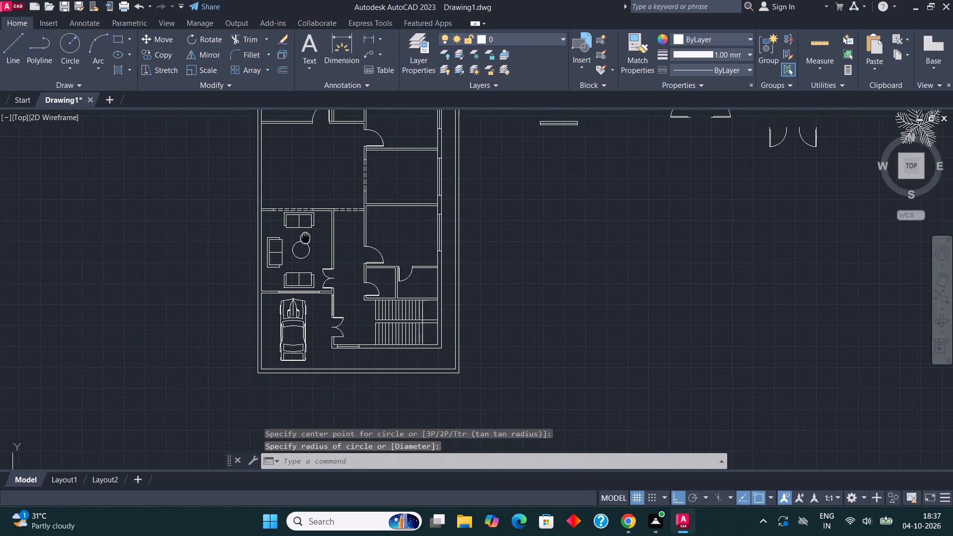
{"action": "middle_click_drag", "start_coordinate": [305, 238], "coordinate": [323, 277]}
{"action": "scroll", "coordinate": [327, 335], "scroll_direction": "up", "scroll_amount": 1}
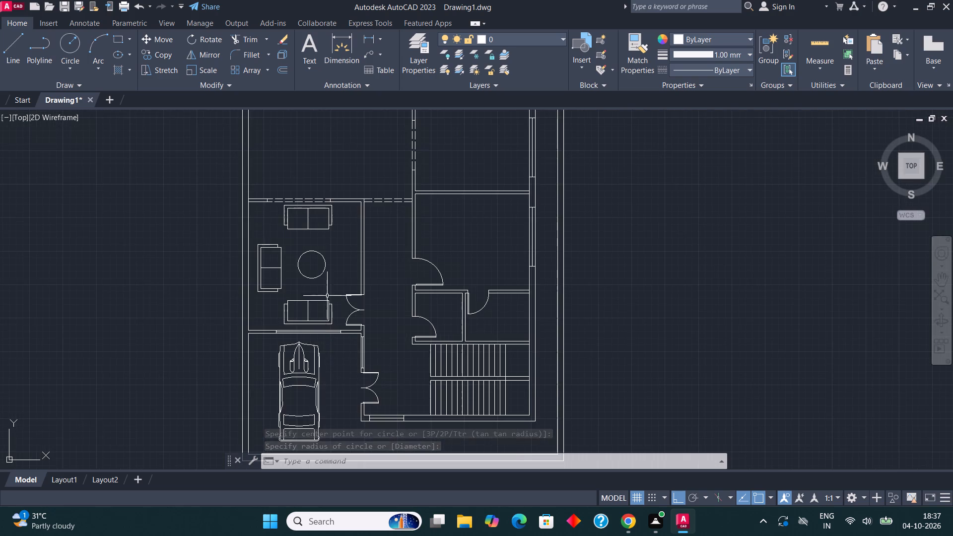
{"action": "scroll", "coordinate": [327, 269], "scroll_direction": "up", "scroll_amount": 1}
{"action": "middle_click_drag", "start_coordinate": [337, 303], "coordinate": [352, 348]}
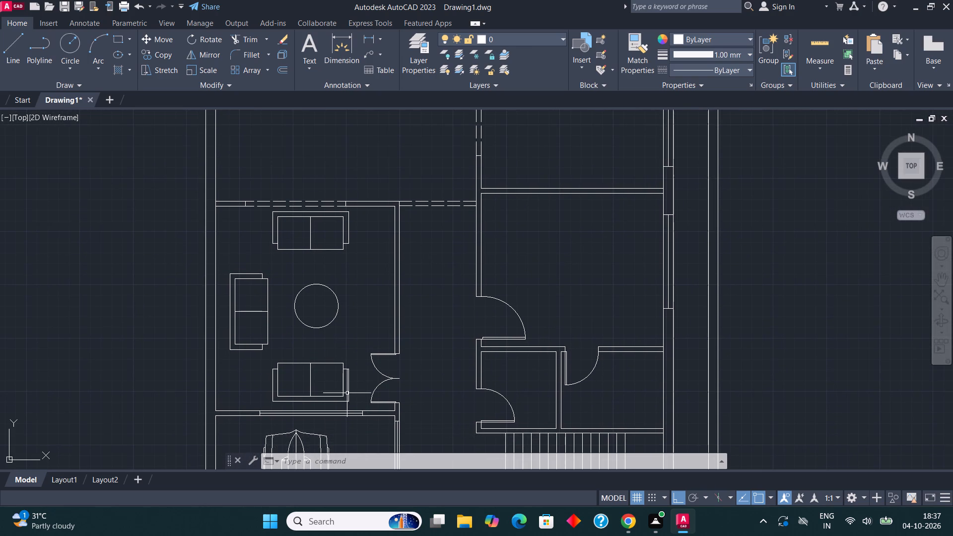
{"action": "left_click", "coordinate": [353, 405]}
{"action": "left_click", "coordinate": [256, 359]}
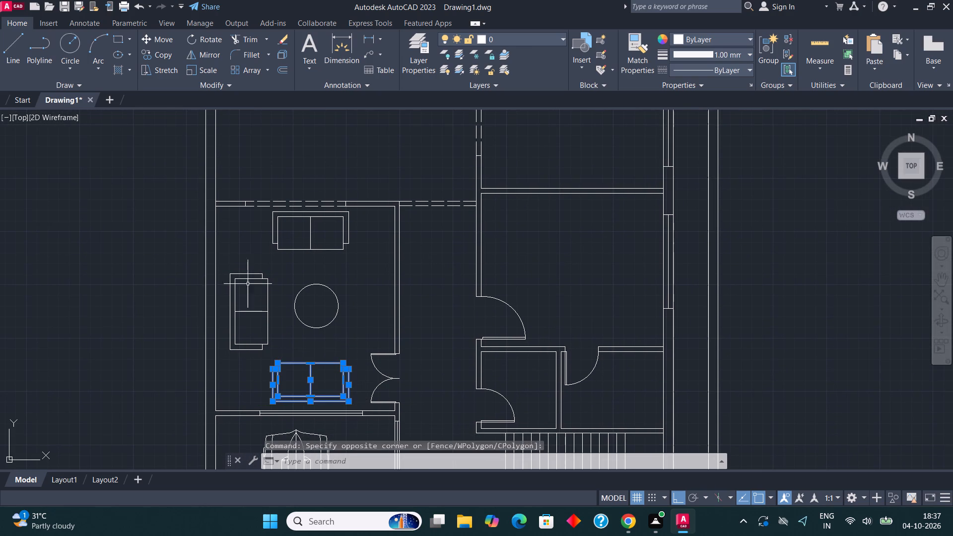
{"action": "left_click", "coordinate": [159, 52]}
{"action": "left_click", "coordinate": [298, 371]}
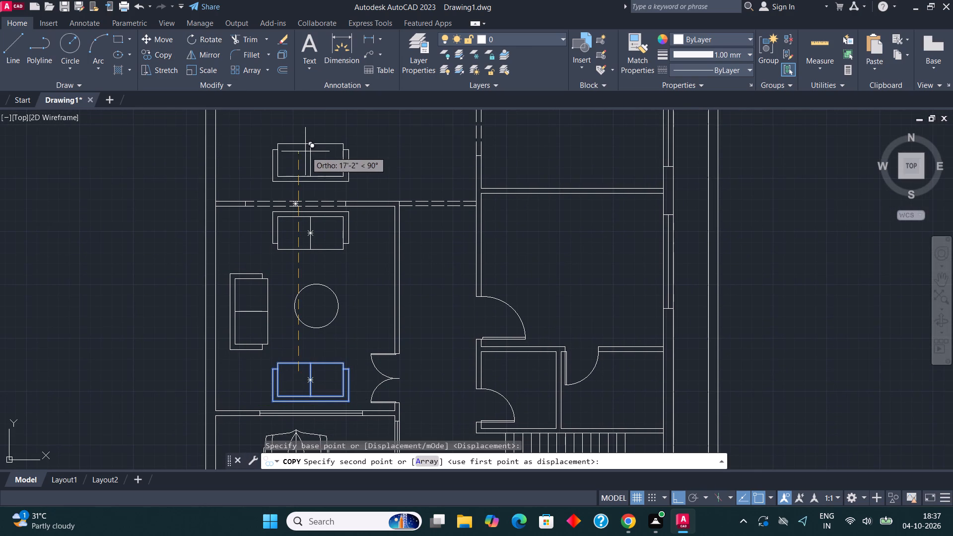
{"action": "left_click", "coordinate": [303, 150]}
{"action": "key", "text": "Escape"}
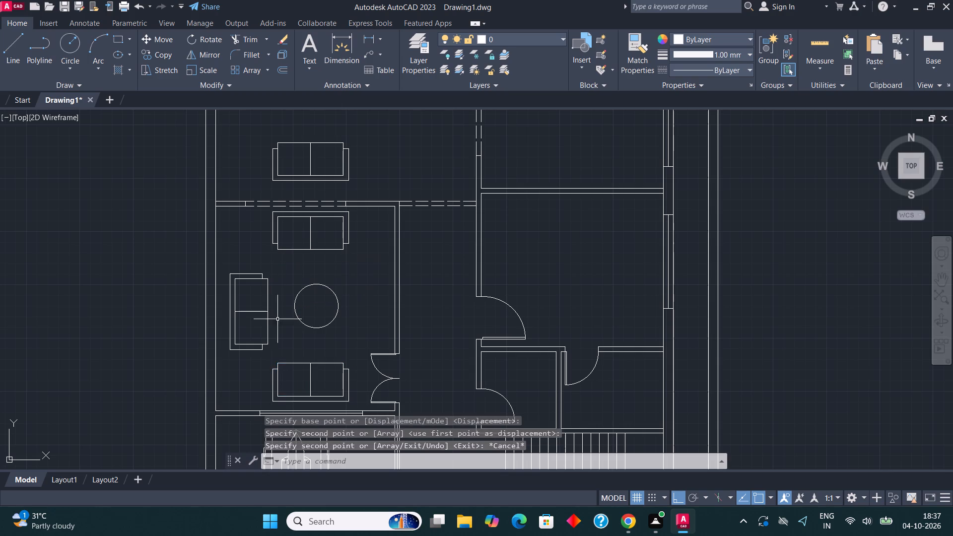
Copy the sofa by the room's left wall straight up into the hall, above and left of the copied sofa.
{"action": "left_click", "coordinate": [280, 354]}
{"action": "left_click", "coordinate": [220, 260]}
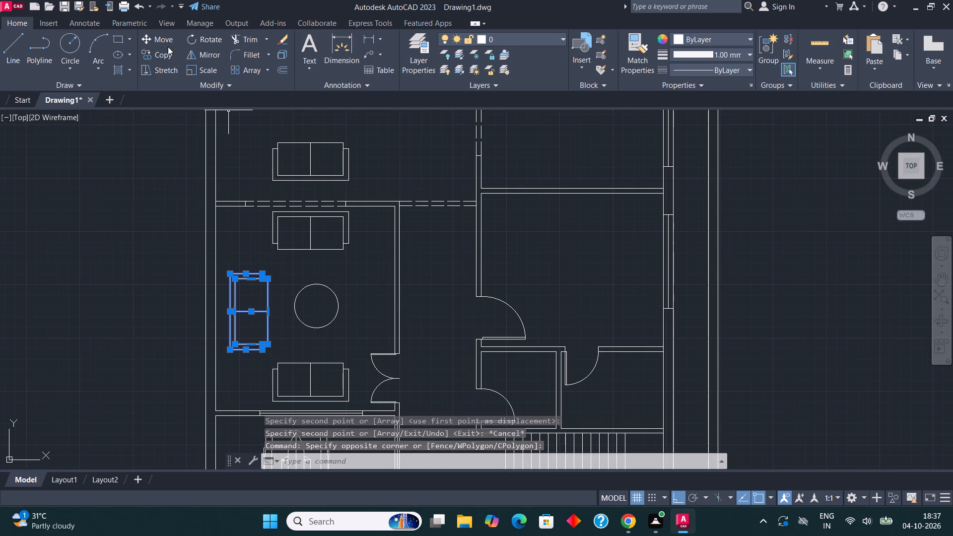
{"action": "left_click", "coordinate": [162, 53]}
{"action": "left_click", "coordinate": [248, 323]}
{"action": "scroll", "coordinate": [248, 325], "scroll_direction": "down", "scroll_amount": 2}
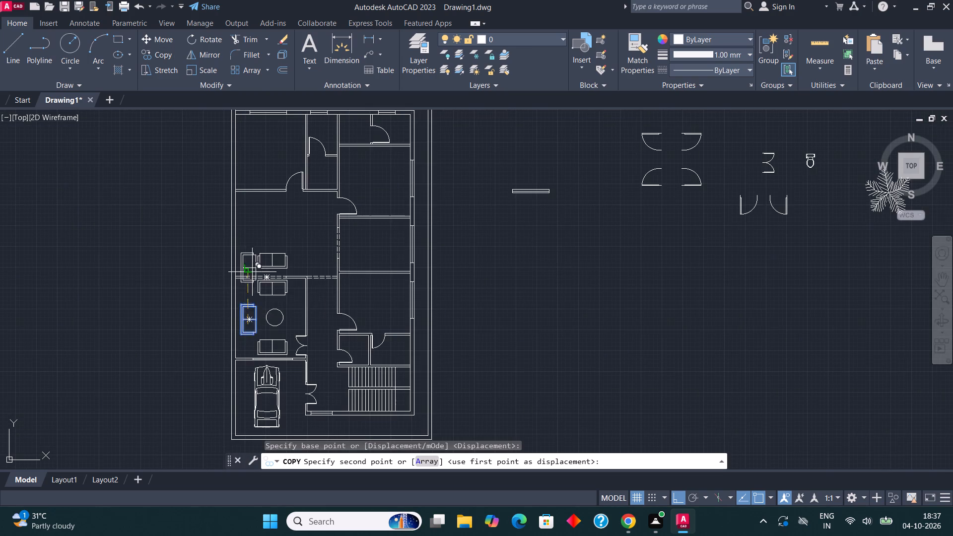
{"action": "scroll", "coordinate": [254, 257], "scroll_direction": "up", "scroll_amount": 2}
{"action": "left_click", "coordinate": [250, 208]}
{"action": "scroll", "coordinate": [250, 216], "scroll_direction": "down", "scroll_amount": 1}
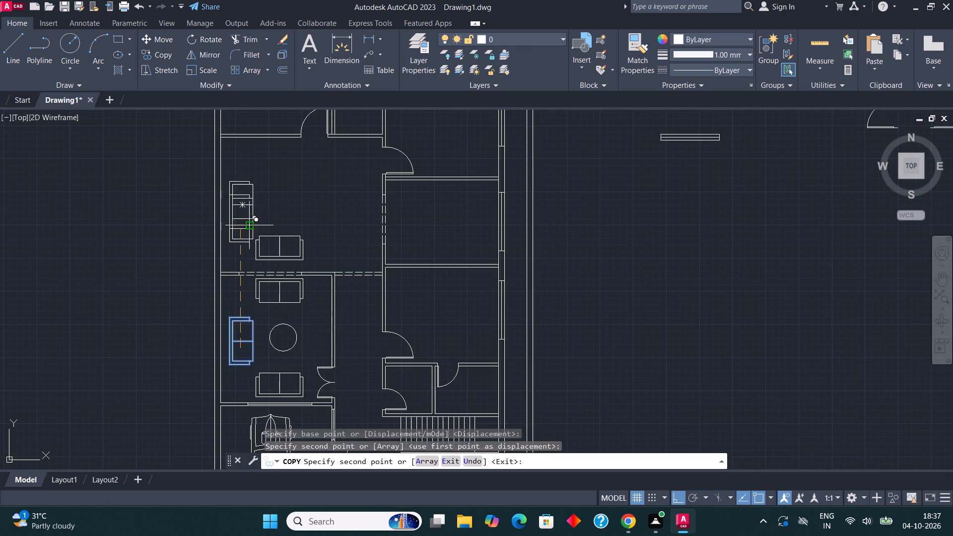
{"action": "key", "text": "Escape"}
Mirror the hall's left sofa across a vertical line above the lower sofa, keeping the original, so the two face each other.
{"action": "middle_click_drag", "start_coordinate": [294, 278], "coordinate": [301, 334]}
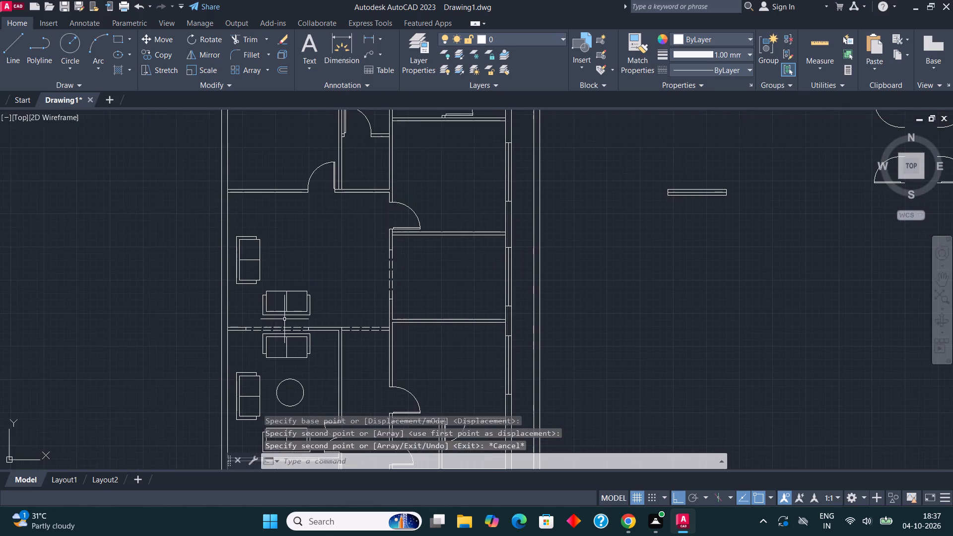
{"action": "scroll", "coordinate": [267, 283], "scroll_direction": "up", "scroll_amount": 1}
{"action": "left_click", "coordinate": [262, 288]}
{"action": "left_click", "coordinate": [214, 197]}
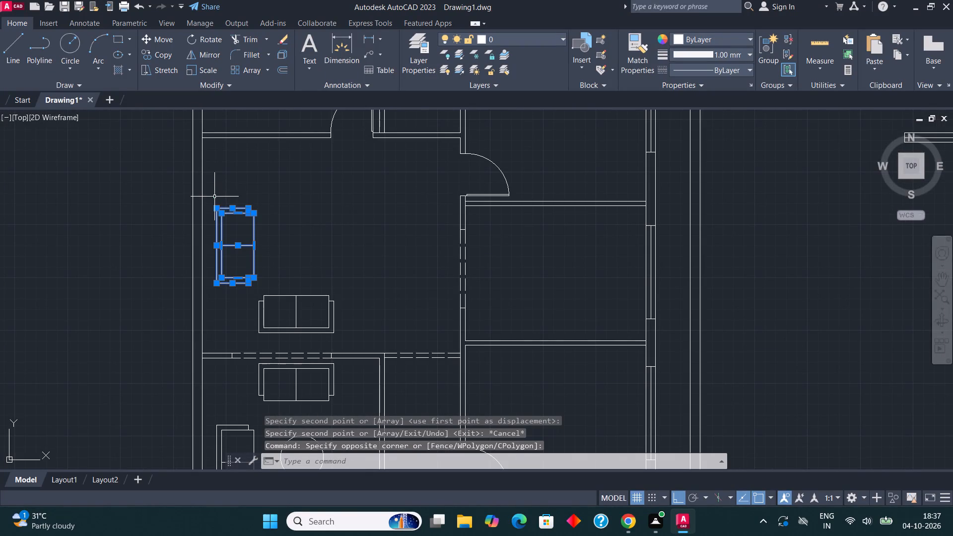
{"action": "left_click", "coordinate": [204, 55]}
{"action": "left_click", "coordinate": [299, 241]}
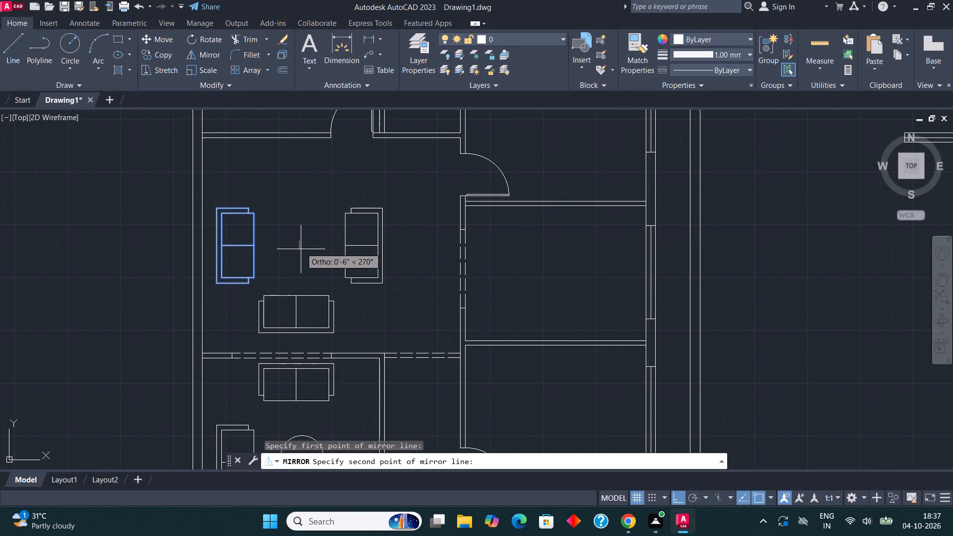
{"action": "left_click", "coordinate": [300, 261]}
{"action": "left_click", "coordinate": [434, 464]}
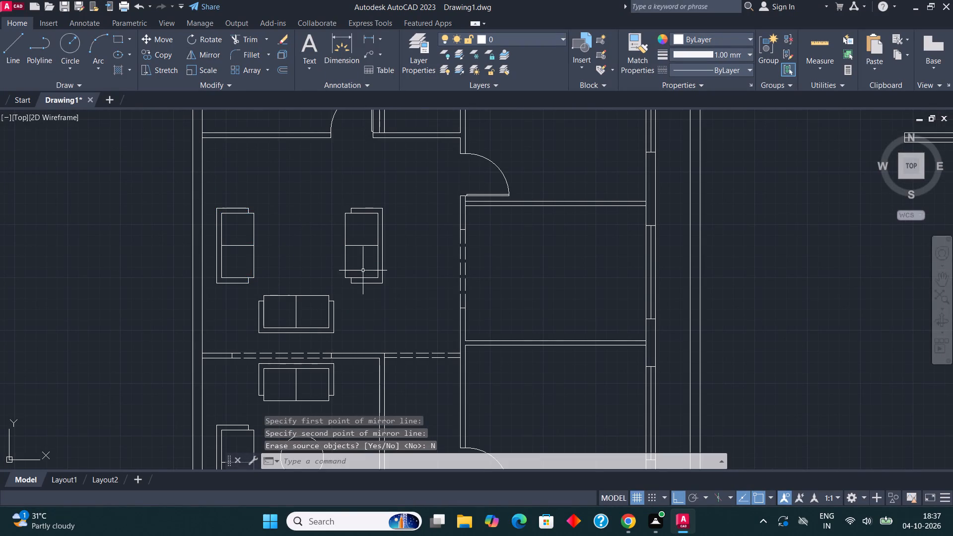
Copy the round table straight up into the hall, centred between the two facing sofas.
{"action": "middle_click_drag", "start_coordinate": [348, 257], "coordinate": [334, 184]}
{"action": "left_click", "coordinate": [298, 364]}
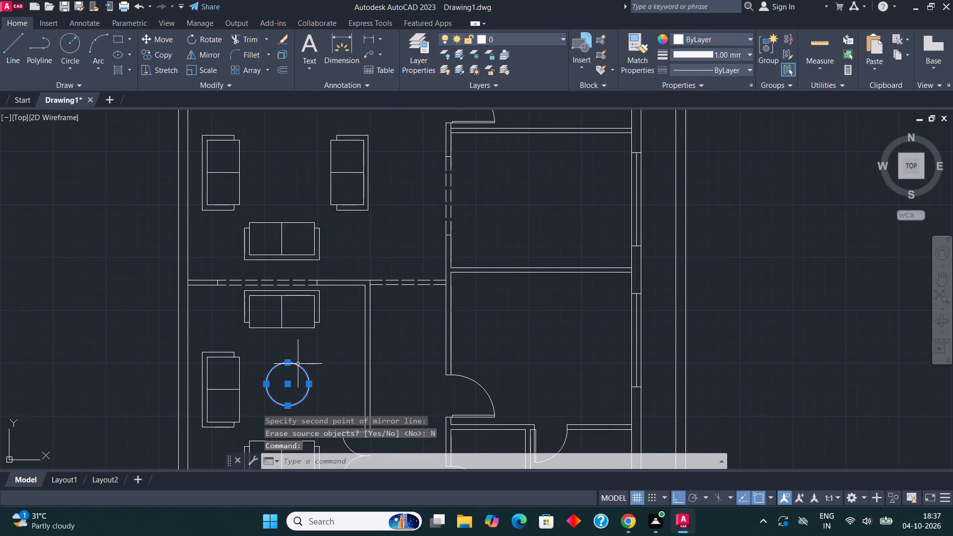
{"action": "left_click", "coordinate": [167, 52]}
{"action": "left_click", "coordinate": [288, 381]}
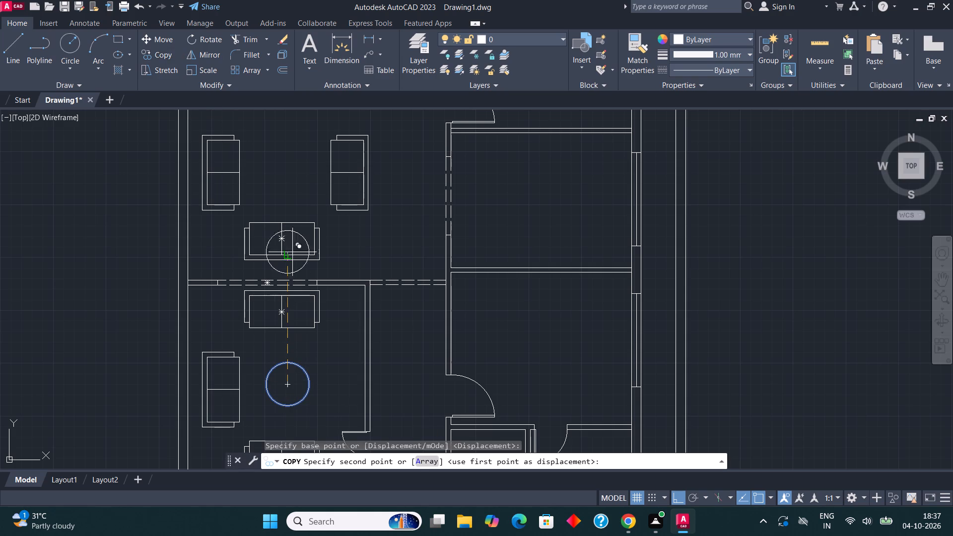
{"action": "left_click", "coordinate": [292, 173]}
{"action": "key", "text": "Escape"}
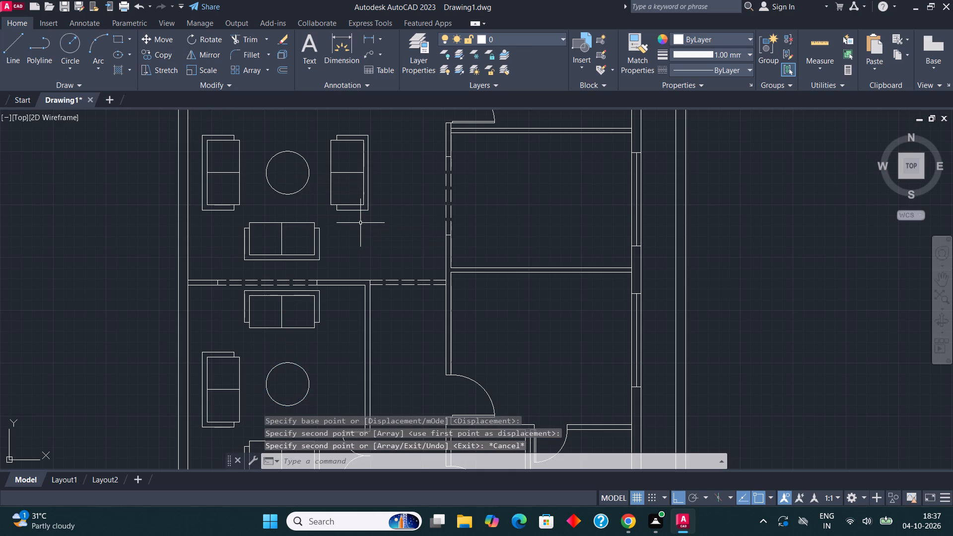
Start drawing a rectangle in the plan's upper-left room.
{"action": "middle_click_drag", "start_coordinate": [261, 192], "coordinate": [294, 245]}
{"action": "scroll", "coordinate": [289, 228], "scroll_direction": "down", "scroll_amount": 2}
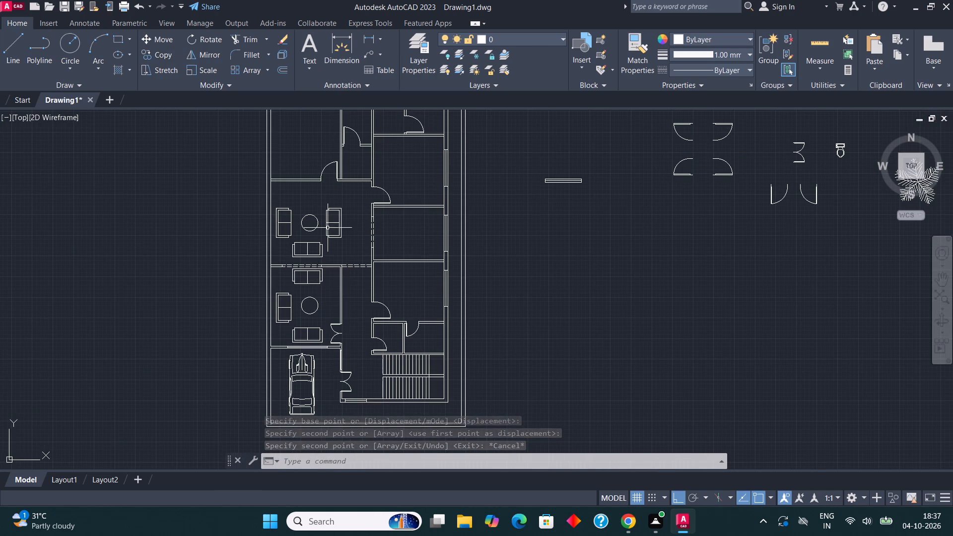
{"action": "middle_click_drag", "start_coordinate": [332, 216], "coordinate": [367, 332]}
{"action": "scroll", "coordinate": [363, 268], "scroll_direction": "up", "scroll_amount": 2}
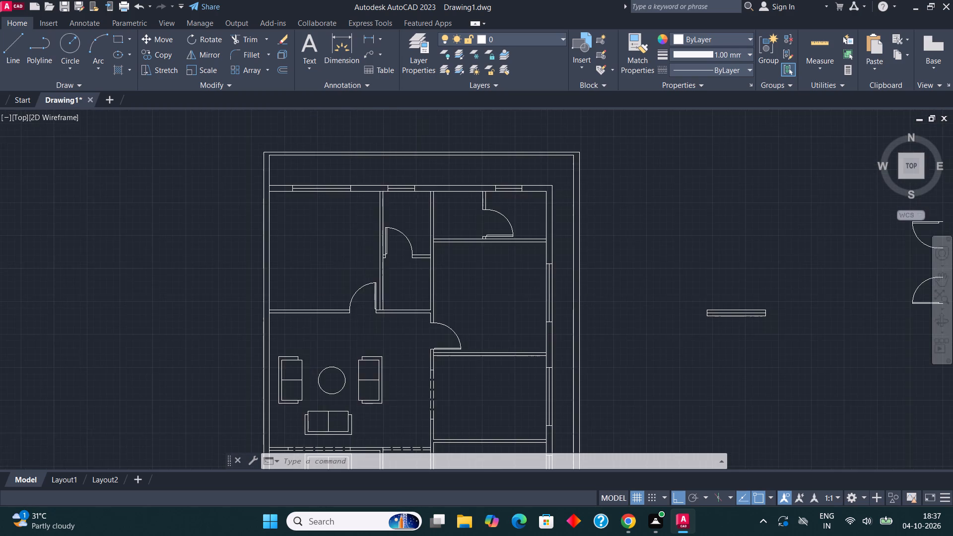
{"action": "middle_click_drag", "start_coordinate": [335, 252], "coordinate": [323, 291]}
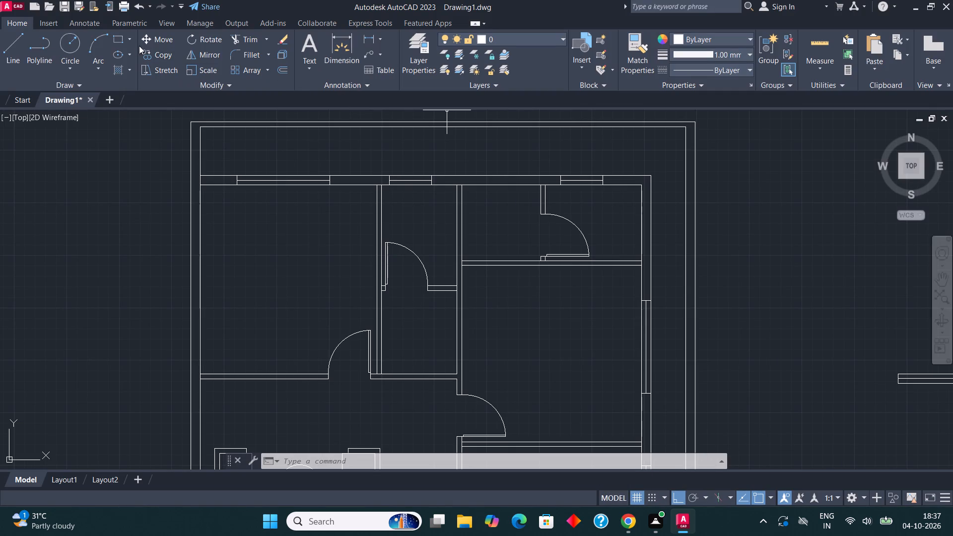
{"action": "left_click", "coordinate": [119, 40]}
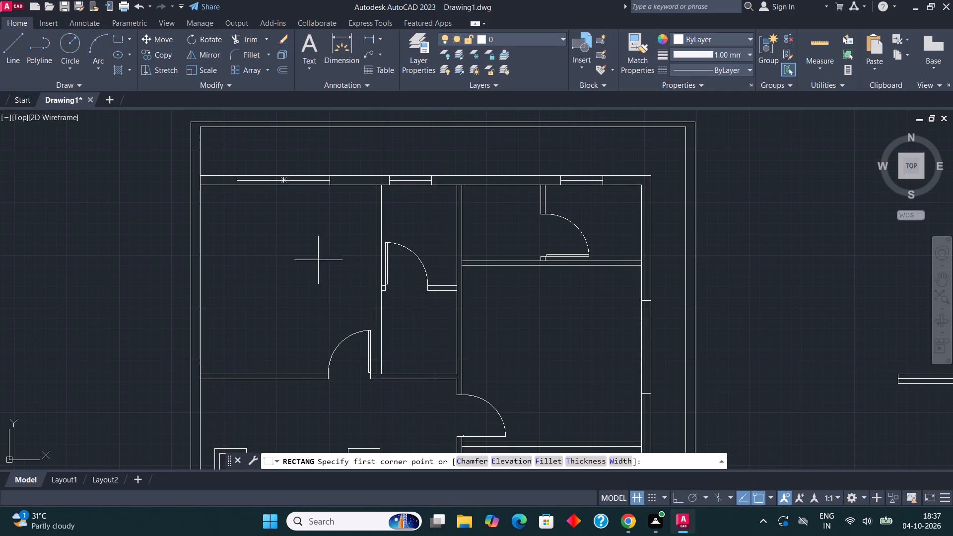
Draw the bed as a rectangle beside the left wall of the upper-left room, with its long side horizontal.
{"action": "left_click", "coordinate": [207, 312]}
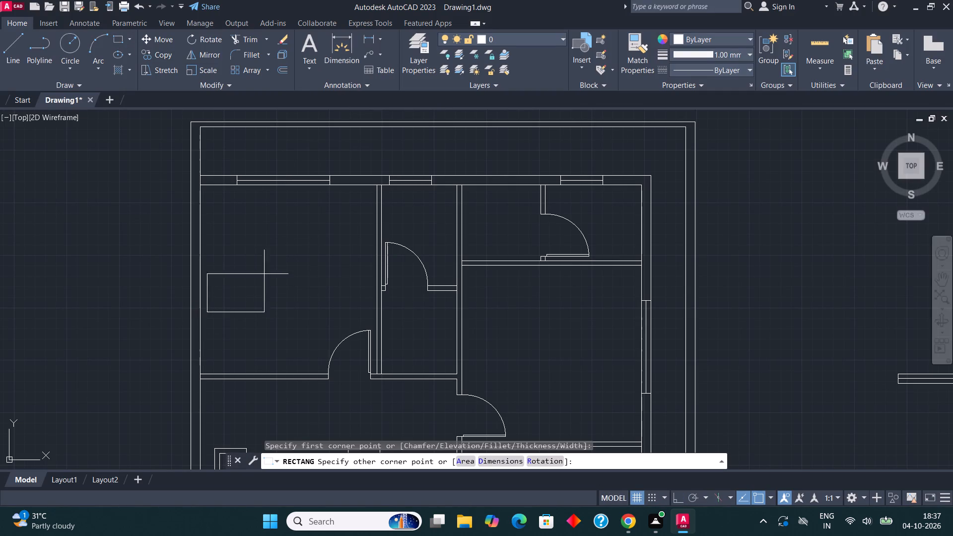
{"action": "left_click", "coordinate": [301, 246]}
{"action": "middle_click_drag", "start_coordinate": [290, 272], "coordinate": [301, 290]}
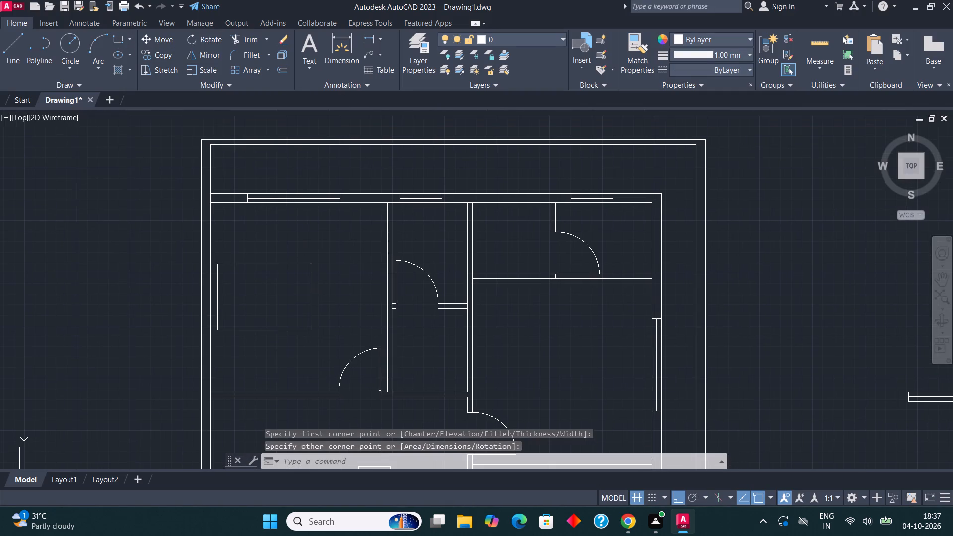
Draw a small bedside-table rectangle on the bed's upper-left corner and copy it straight down to the bed's lower-left corner.
{"action": "left_click", "coordinate": [126, 34]}
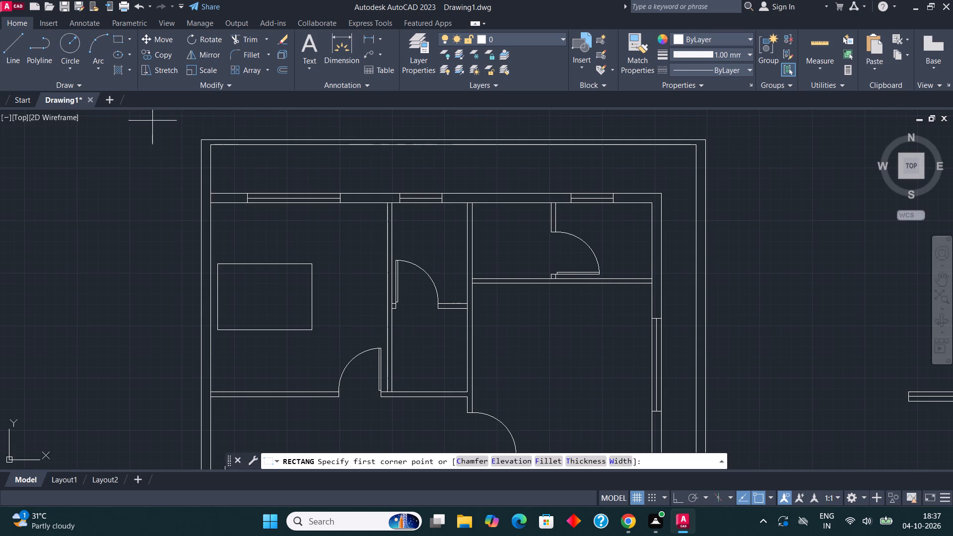
{"action": "left_click", "coordinate": [218, 263]}
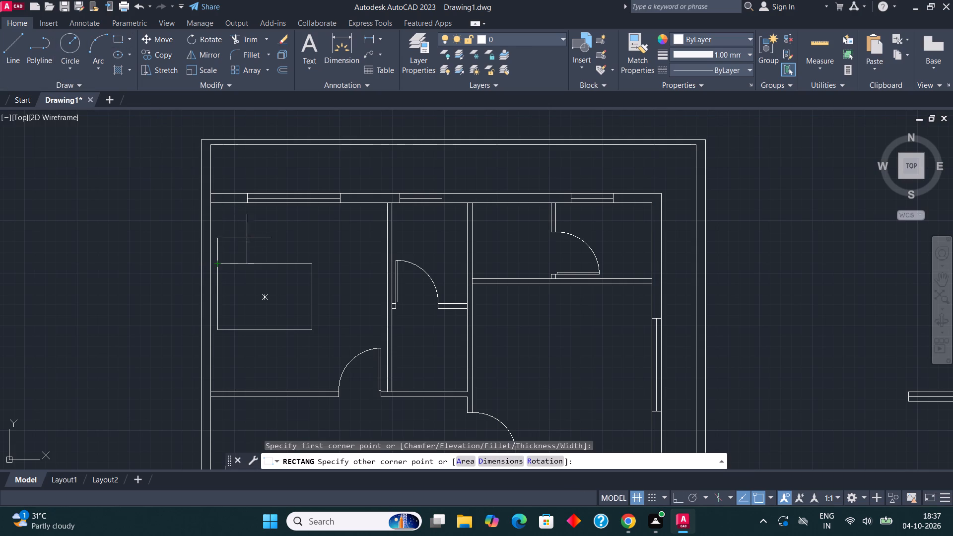
{"action": "left_click", "coordinate": [245, 239]}
{"action": "left_click", "coordinate": [236, 238]}
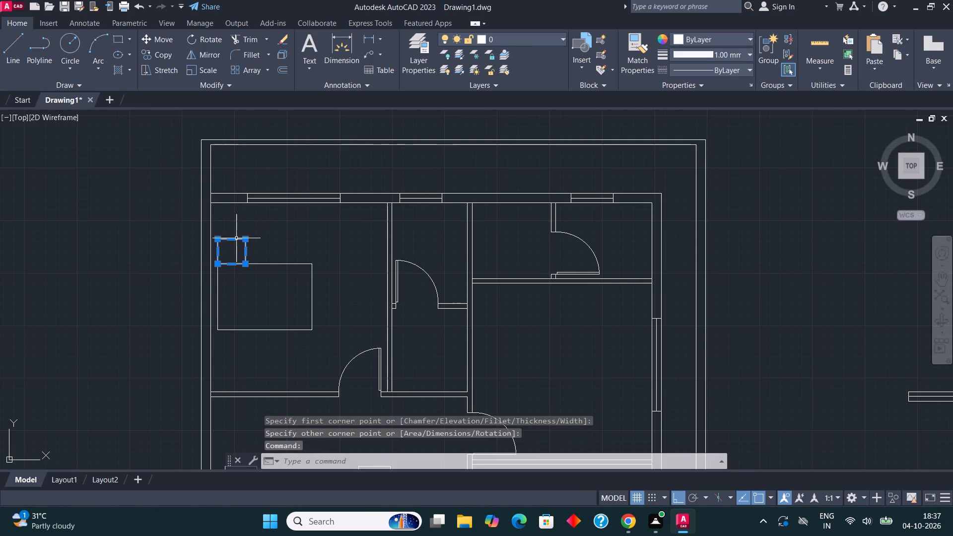
{"action": "left_click", "coordinate": [162, 53]}
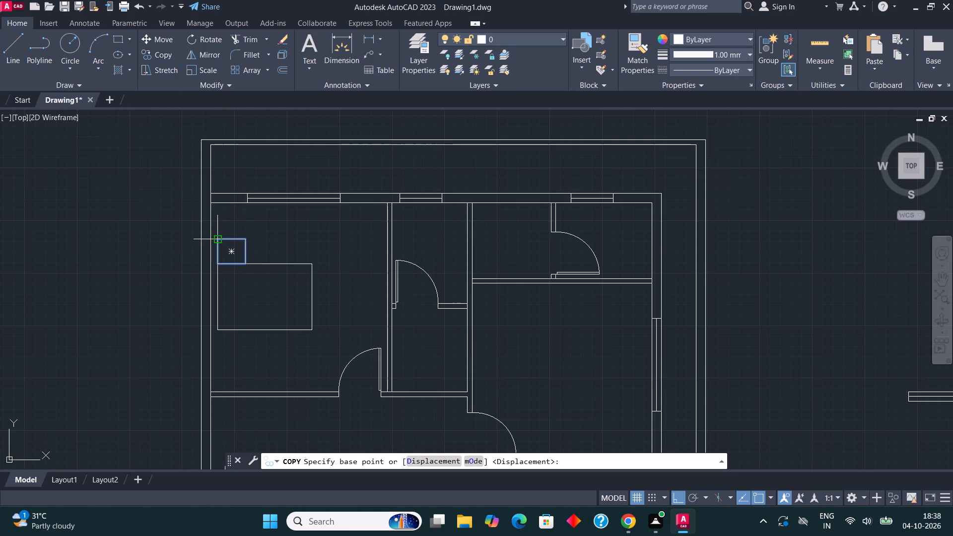
{"action": "left_click", "coordinate": [216, 239]}
{"action": "left_click", "coordinate": [217, 328]}
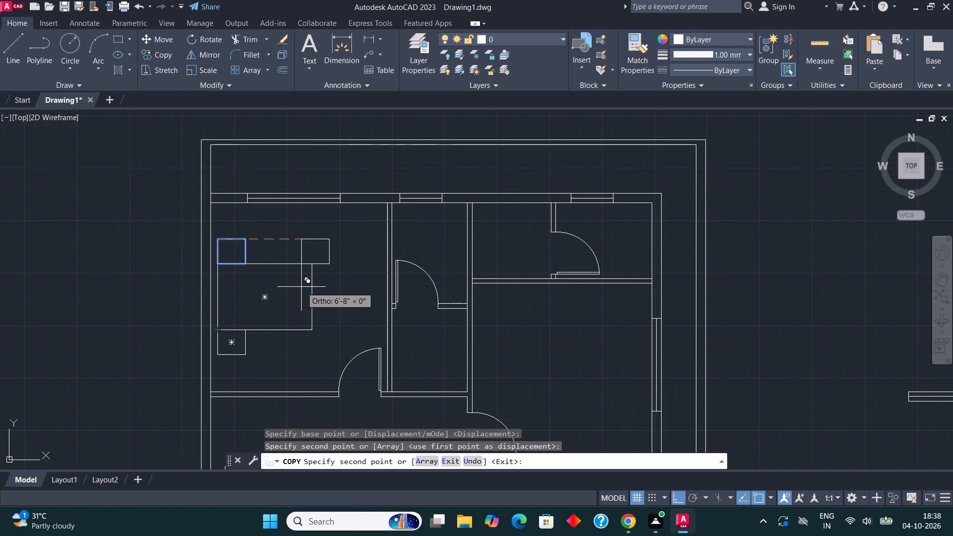
{"action": "key", "text": "Escape"}
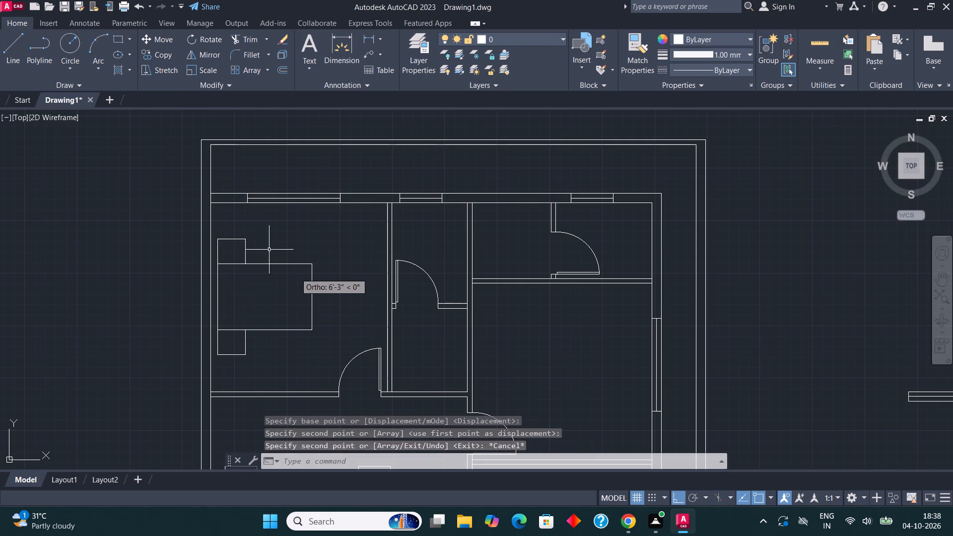
Draw a narrow upright pillow rectangle inside the bed's lower head end and copy it about 2'-3" straight up.
{"action": "left_click", "coordinate": [119, 38]}
{"action": "scroll", "coordinate": [234, 321], "scroll_direction": "up", "scroll_amount": 1}
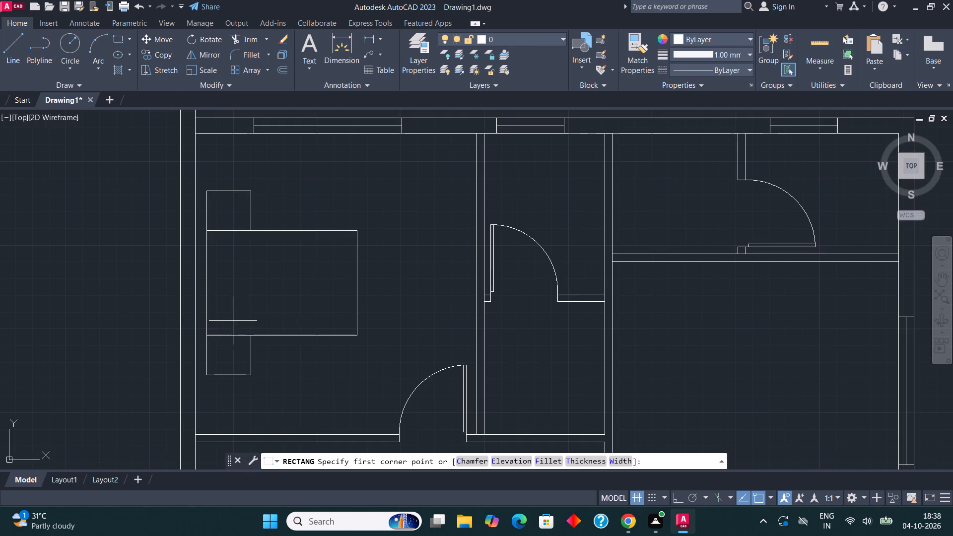
{"action": "left_click", "coordinate": [225, 328]}
{"action": "left_click", "coordinate": [251, 281]}
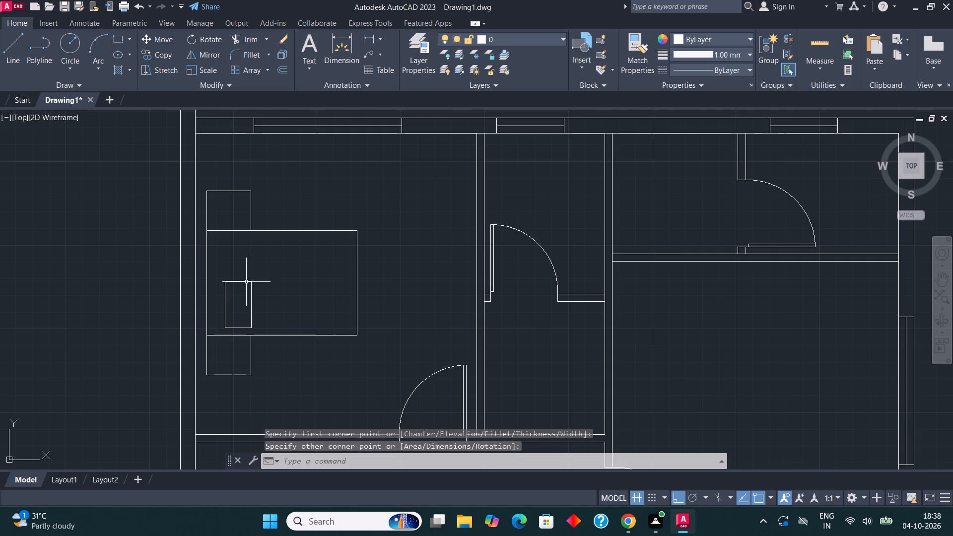
{"action": "left_click", "coordinate": [245, 282]}
{"action": "left_click", "coordinate": [151, 55]}
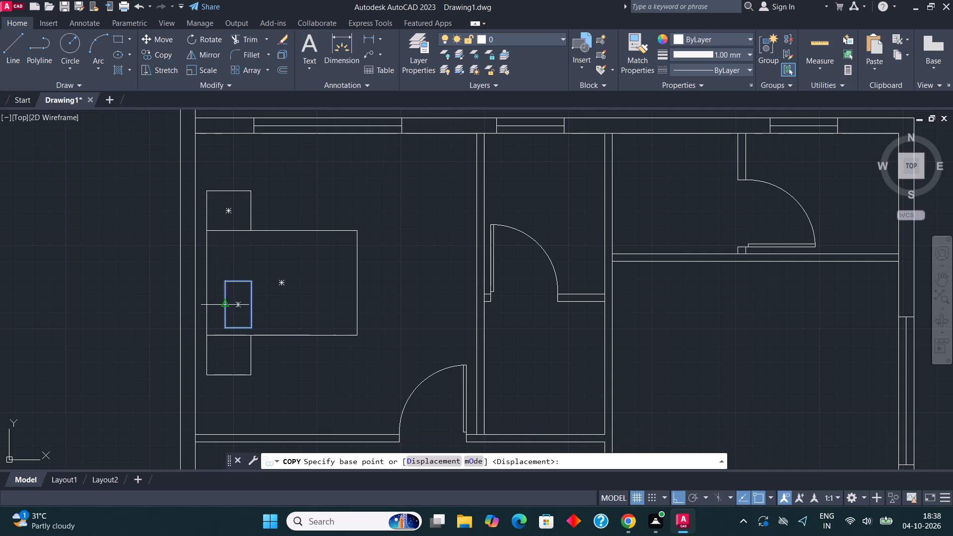
{"action": "left_click", "coordinate": [236, 306]}
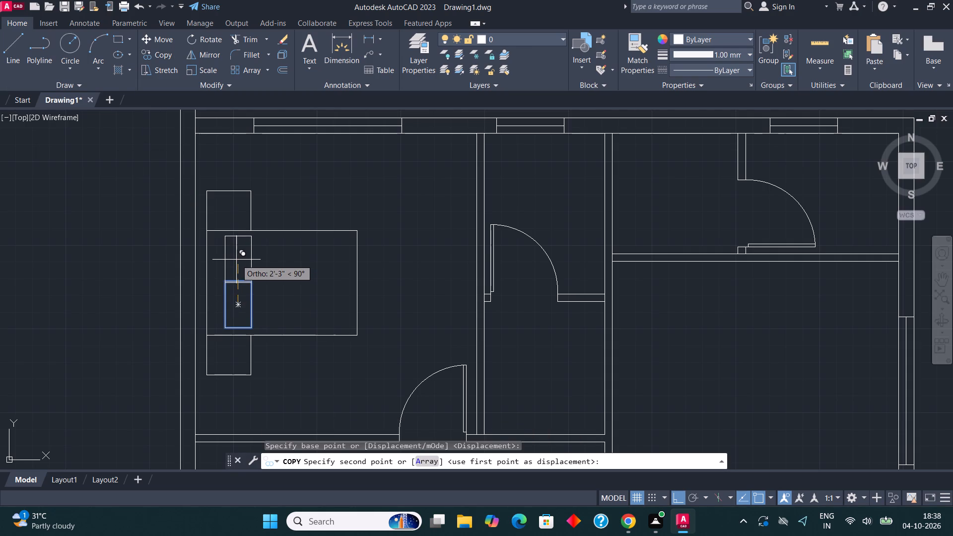
{"action": "left_click", "coordinate": [237, 261]}
{"action": "key", "text": "Escape"}
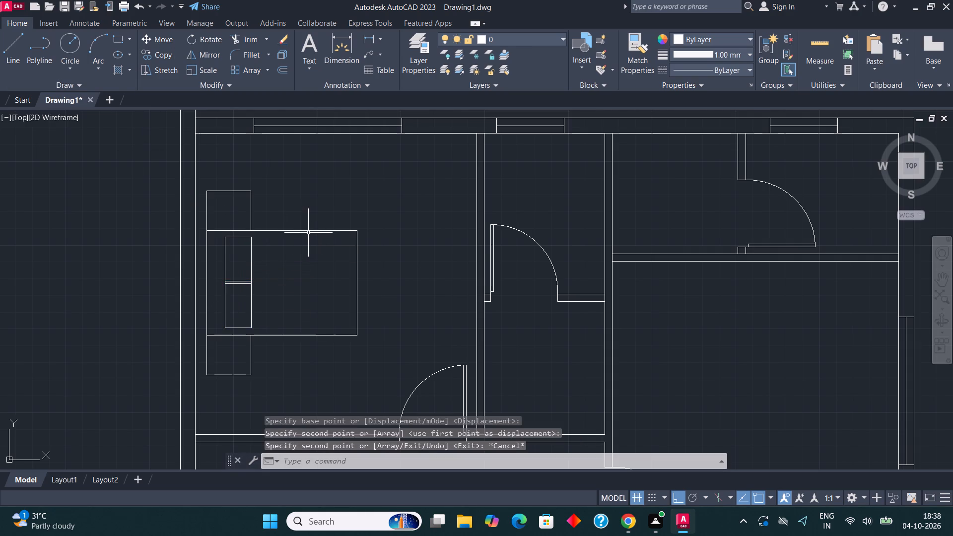
Draw the blanket edge down from the bed's top side beside the pillows, ending in a triangular folded corner on the bottom side.
{"action": "left_click", "coordinate": [14, 45]}
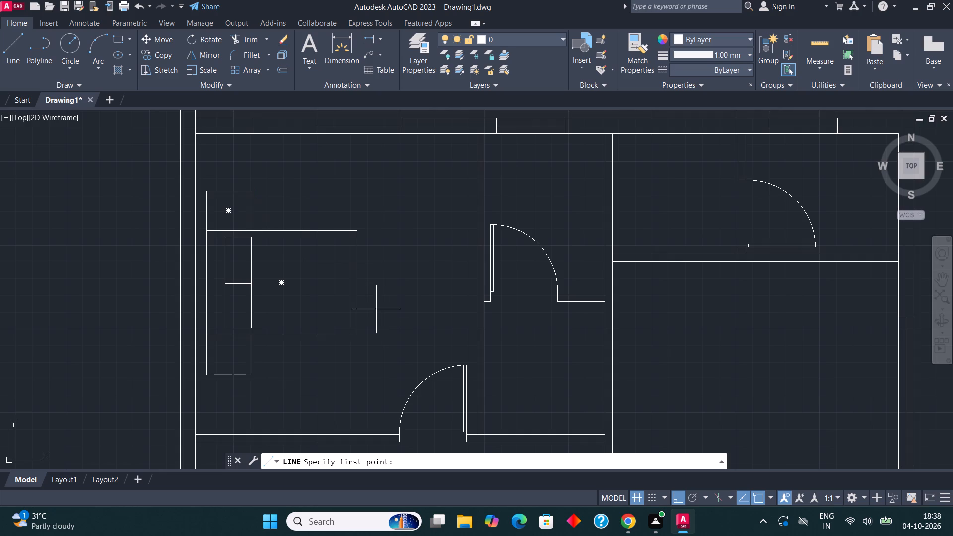
{"action": "left_click", "coordinate": [268, 233]}
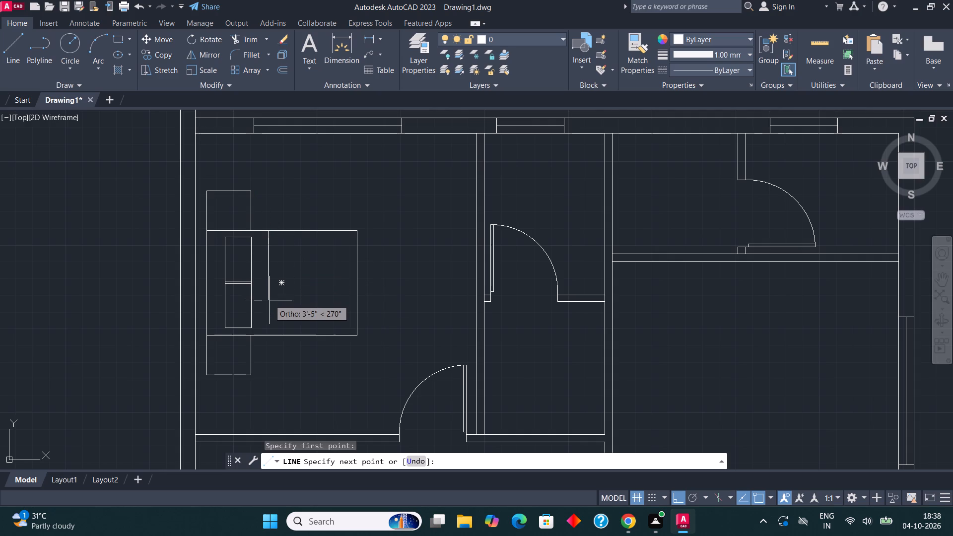
{"action": "left_click", "coordinate": [269, 304]}
{"action": "left_click", "coordinate": [295, 303]}
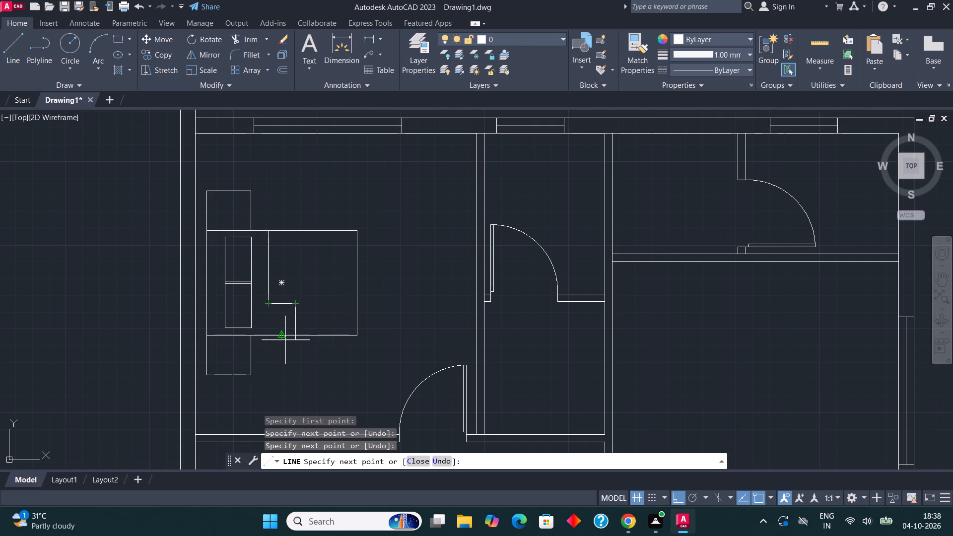
{"action": "left_click", "coordinate": [292, 334]}
{"action": "left_click", "coordinate": [268, 305]}
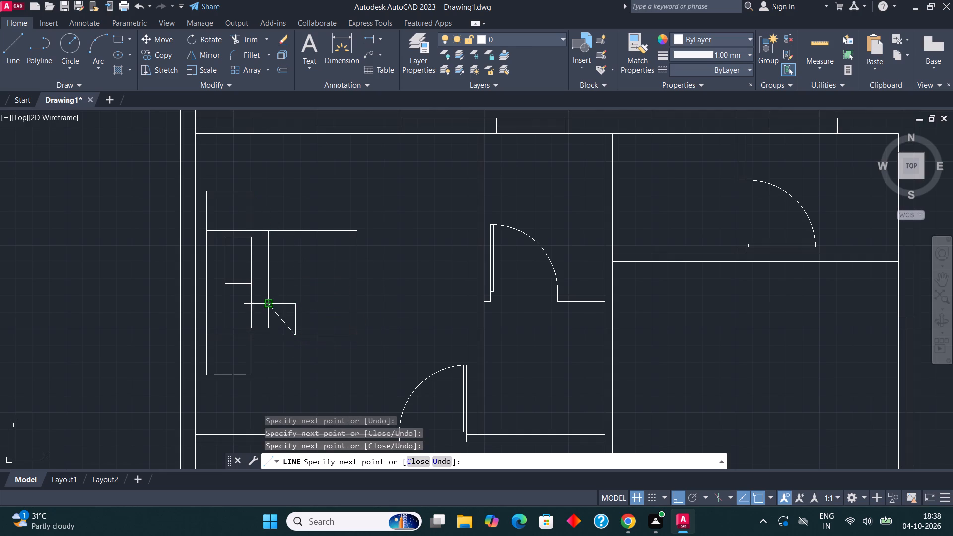
{"action": "key", "text": "Escape"}
Copy the toilet symbol from outside the plan into the small bathroom beside the bedroom, with Ortho off.
{"action": "scroll", "coordinate": [344, 279], "scroll_direction": "down", "scroll_amount": 4}
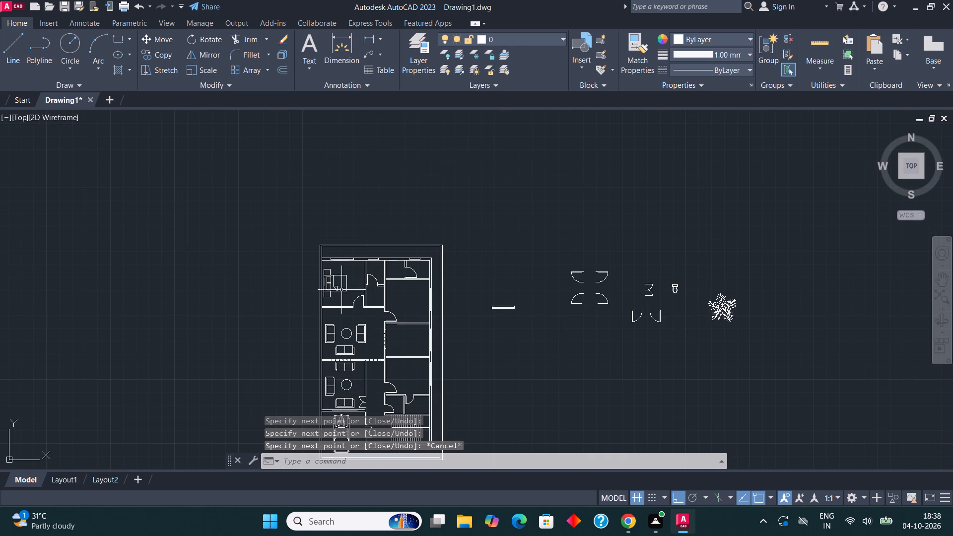
{"action": "scroll", "coordinate": [315, 326], "scroll_direction": "up", "scroll_amount": 2}
{"action": "middle_click_drag", "start_coordinate": [479, 278], "coordinate": [438, 307]}
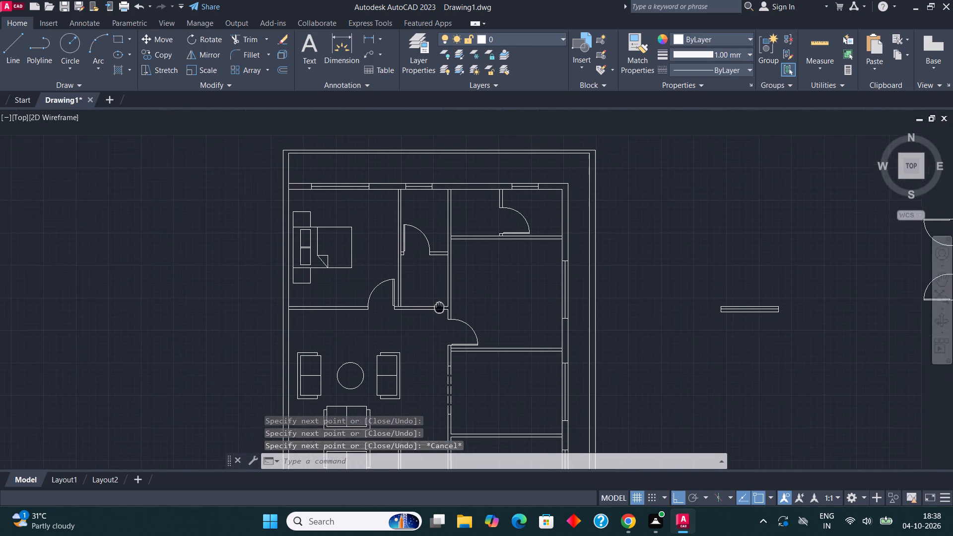
{"action": "middle_click_drag", "start_coordinate": [438, 307], "coordinate": [425, 310]}
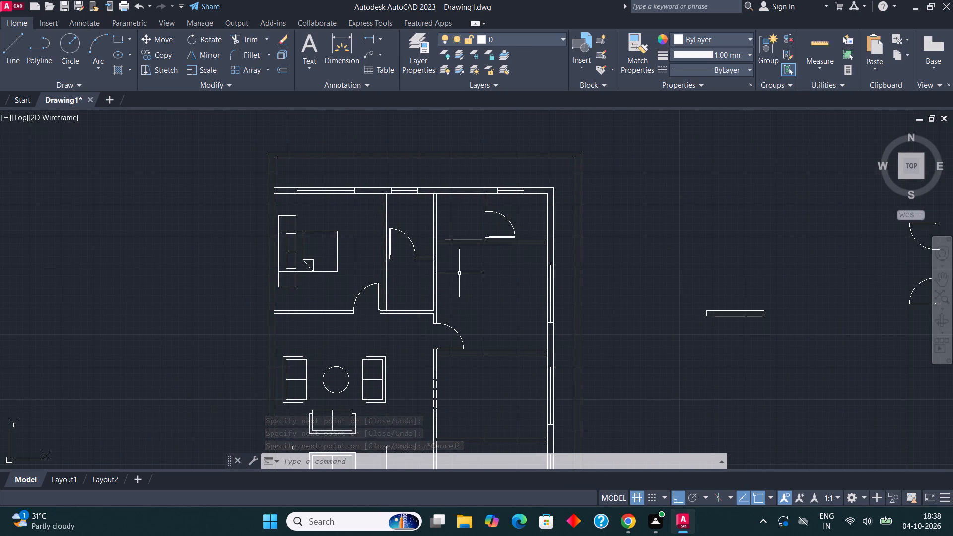
{"action": "scroll", "coordinate": [380, 276], "scroll_direction": "down", "scroll_amount": 1}
{"action": "left_click", "coordinate": [874, 268]}
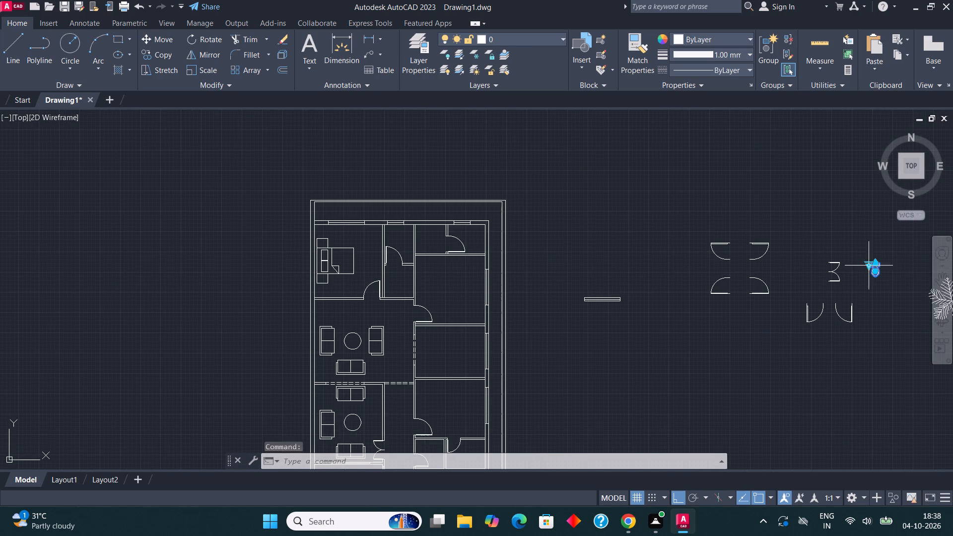
{"action": "left_click", "coordinate": [156, 52]}
{"action": "left_click", "coordinate": [883, 256]}
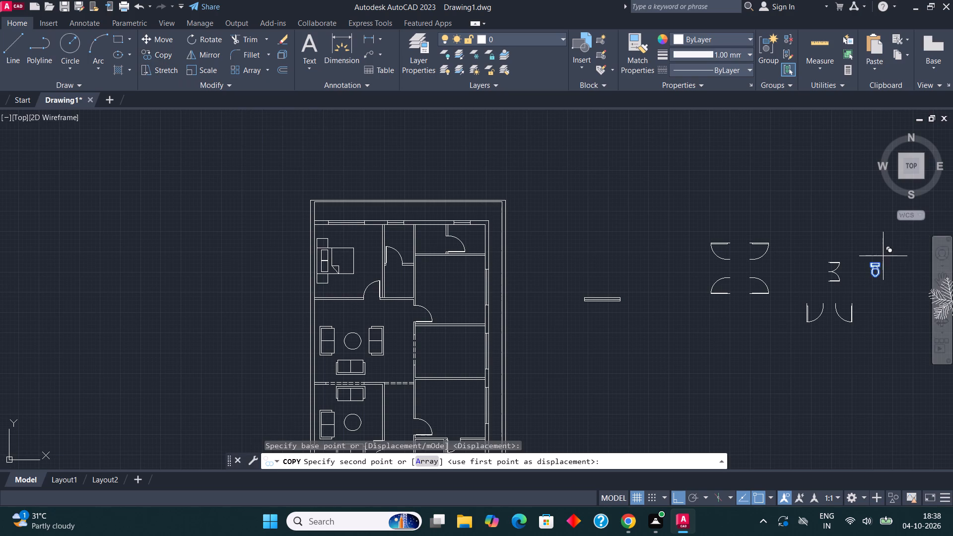
{"action": "key", "text": "F8"}
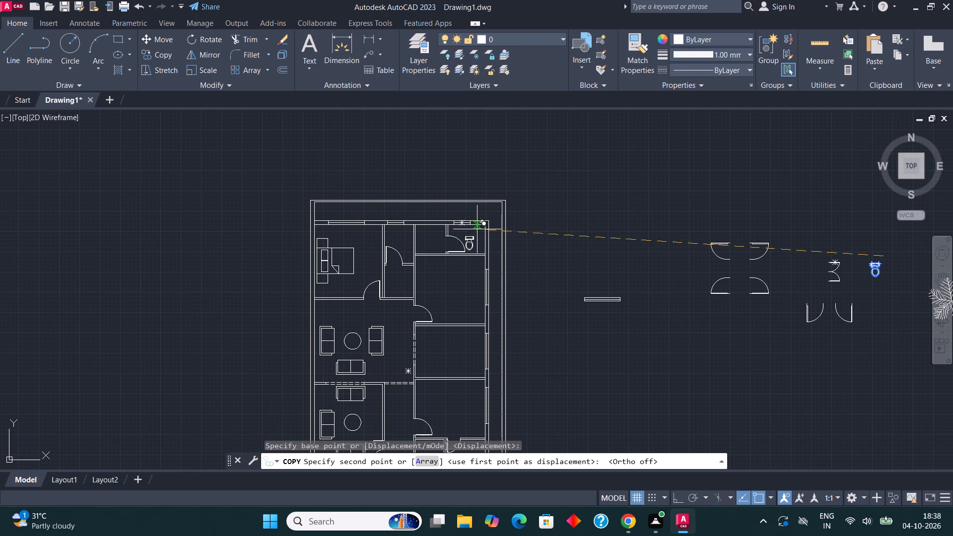
{"action": "scroll", "coordinate": [388, 227], "scroll_direction": "up", "scroll_amount": 1}
{"action": "scroll", "coordinate": [428, 230], "scroll_direction": "up", "scroll_amount": 2}
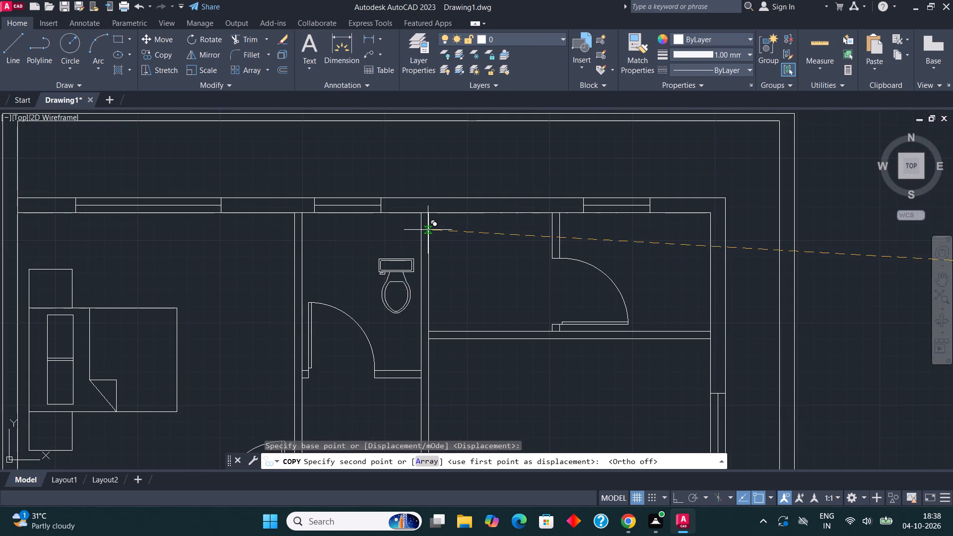
{"action": "left_click", "coordinate": [417, 208]}
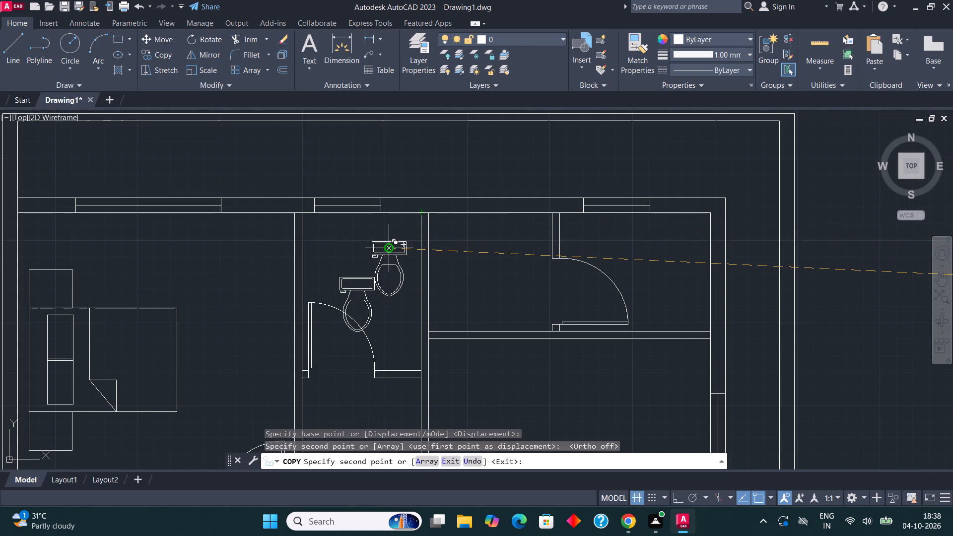
{"action": "key", "text": "Escape"}
Move the copied toilet up beneath the bathroom window so its tank sits flush against the top wall's inner face.
{"action": "left_click", "coordinate": [391, 251]}
{"action": "left_click", "coordinate": [365, 235]}
{"action": "left_click", "coordinate": [164, 39]}
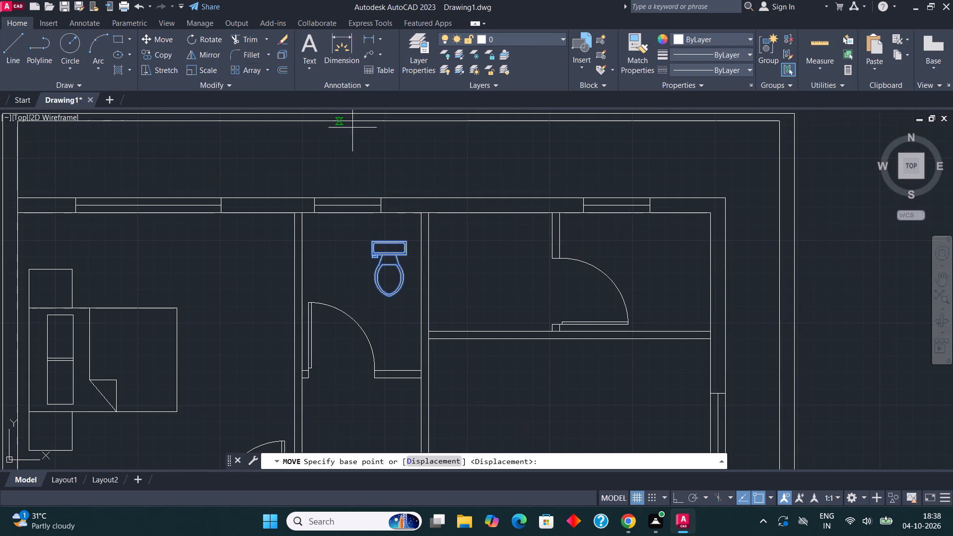
{"action": "left_click", "coordinate": [405, 242]}
{"action": "left_click", "coordinate": [371, 211]}
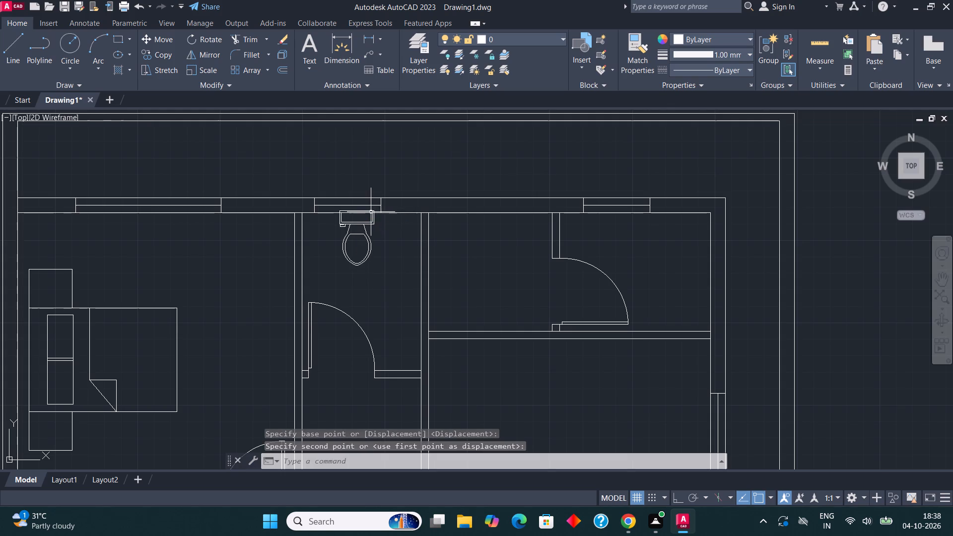
{"action": "left_click", "coordinate": [343, 228]}
{"action": "left_click", "coordinate": [159, 32]}
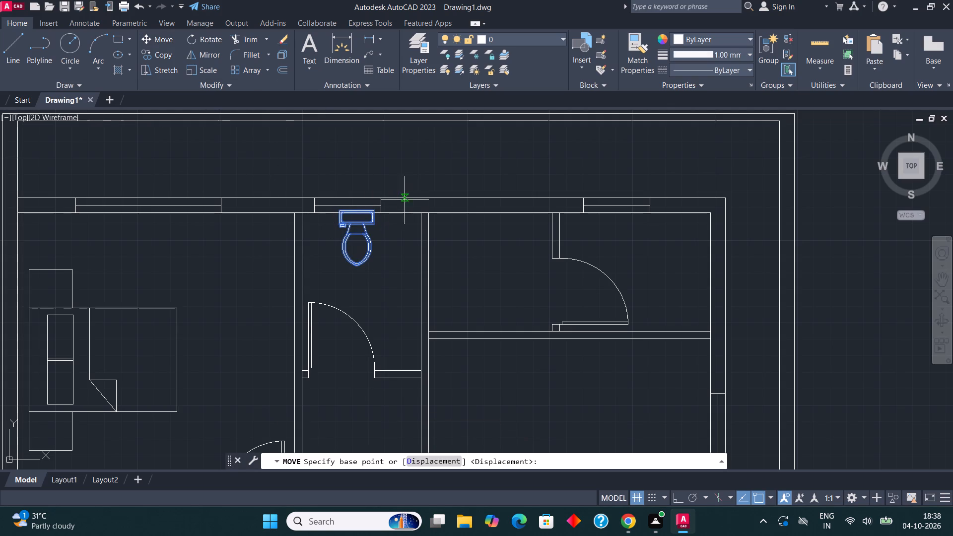
{"action": "scroll", "coordinate": [382, 214], "scroll_direction": "up", "scroll_amount": 3}
{"action": "left_click", "coordinate": [340, 201]}
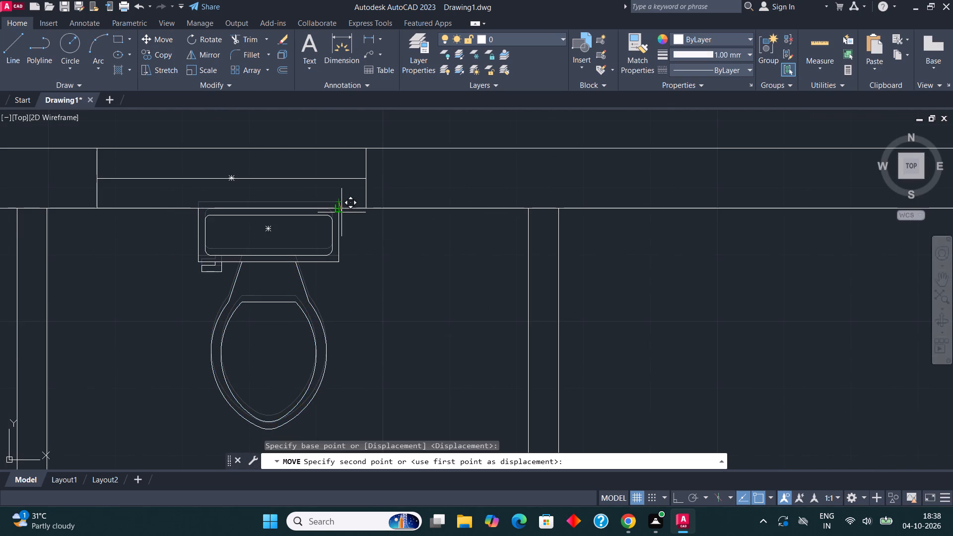
{"action": "left_click", "coordinate": [341, 212]}
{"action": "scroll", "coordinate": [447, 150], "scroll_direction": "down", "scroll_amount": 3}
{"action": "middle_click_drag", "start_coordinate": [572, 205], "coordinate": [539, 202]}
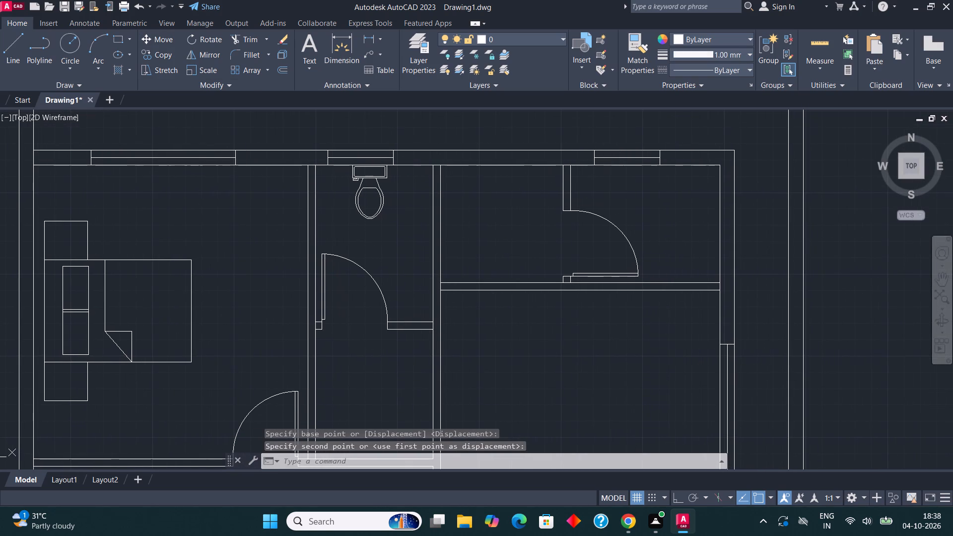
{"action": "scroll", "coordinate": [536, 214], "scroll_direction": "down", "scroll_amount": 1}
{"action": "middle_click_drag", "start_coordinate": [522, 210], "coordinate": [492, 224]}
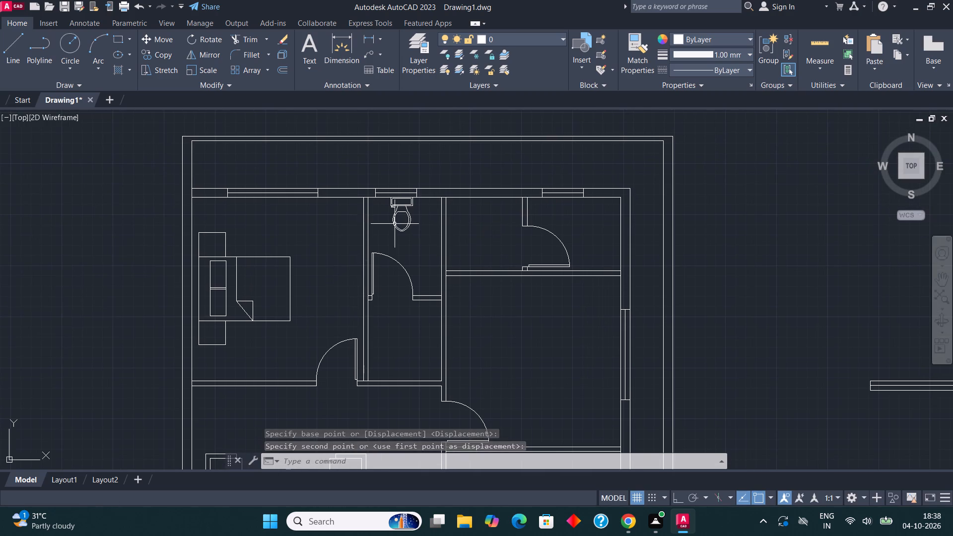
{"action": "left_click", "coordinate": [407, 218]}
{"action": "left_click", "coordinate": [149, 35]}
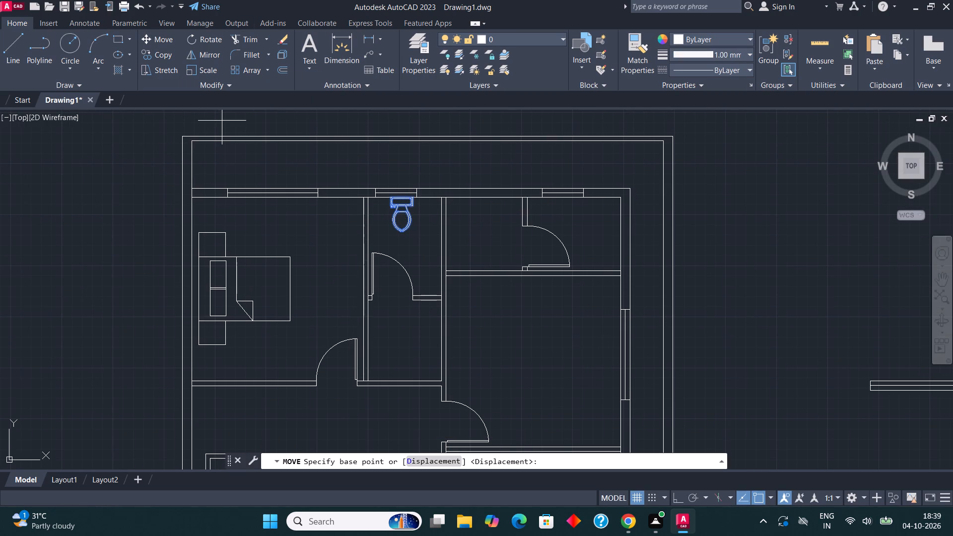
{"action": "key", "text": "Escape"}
Copy the toilet along the top wall into the upper-right bathroom, placing it partly under the window near the right wall.
{"action": "left_click", "coordinate": [400, 220]}
{"action": "left_click", "coordinate": [388, 217]}
{"action": "left_click", "coordinate": [157, 59]}
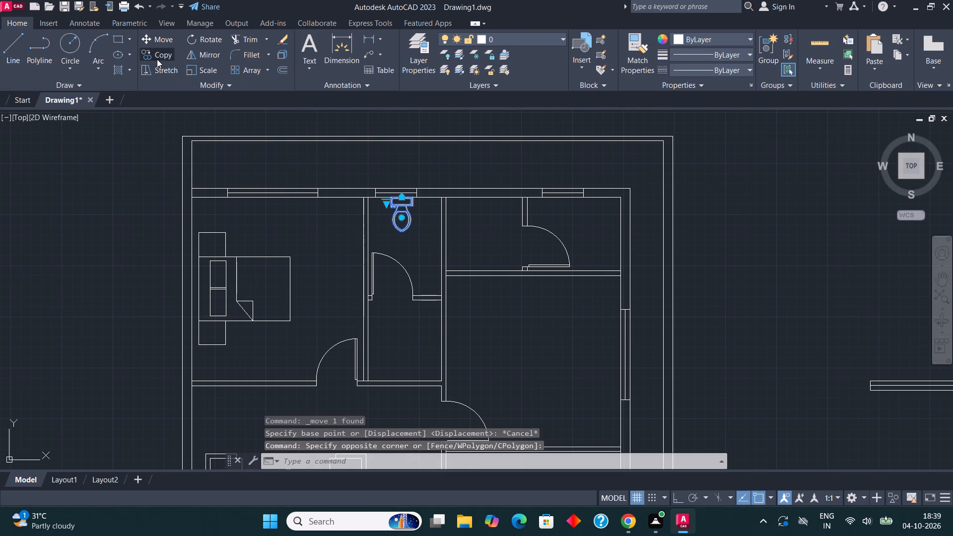
{"action": "scroll", "coordinate": [424, 202], "scroll_direction": "up", "scroll_amount": 2}
{"action": "left_click", "coordinate": [395, 189]}
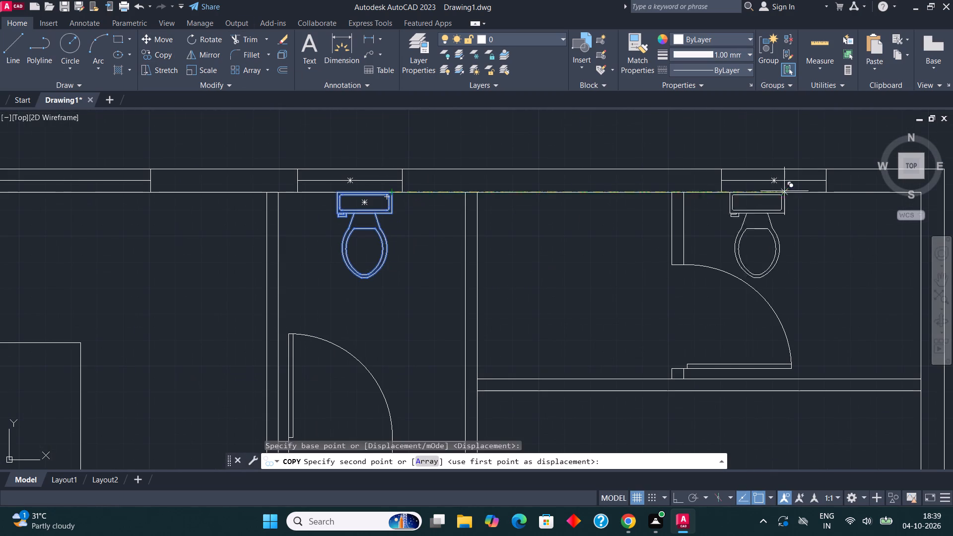
{"action": "left_click", "coordinate": [861, 194]}
{"action": "scroll", "coordinate": [476, 150], "scroll_direction": "down", "scroll_amount": 1}
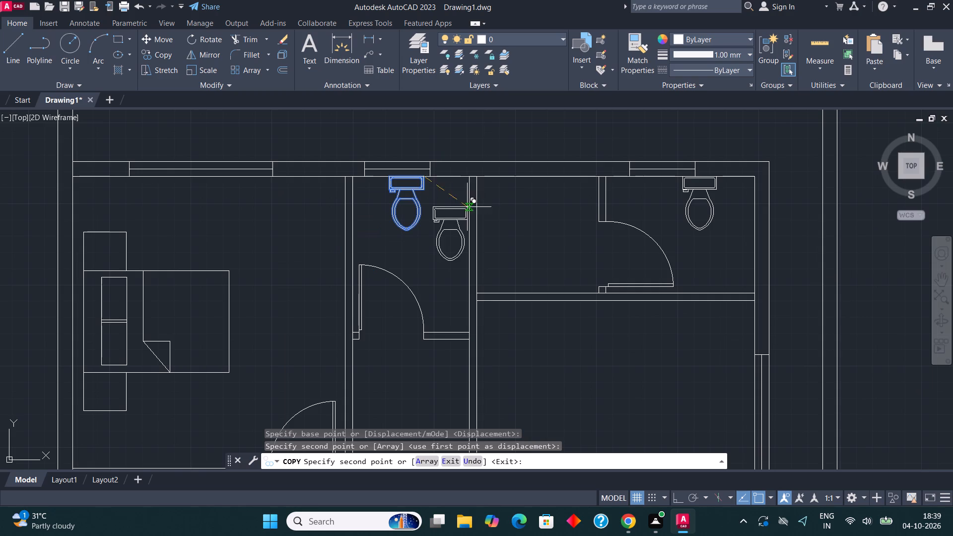
Rotate the original toilet symbol outside the plan by 180° with Ortho on, so its tank faces down.
{"action": "scroll", "coordinate": [458, 239], "scroll_direction": "down", "scroll_amount": 3}
{"action": "scroll", "coordinate": [522, 273], "scroll_direction": "down", "scroll_amount": 1}
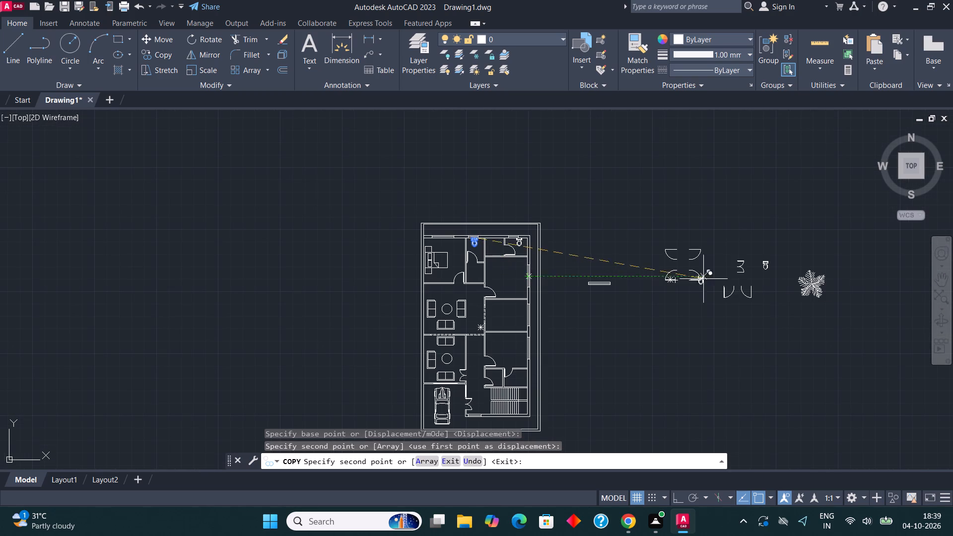
{"action": "scroll", "coordinate": [777, 272], "scroll_direction": "up", "scroll_amount": 3}
{"action": "key", "text": "Escape"}
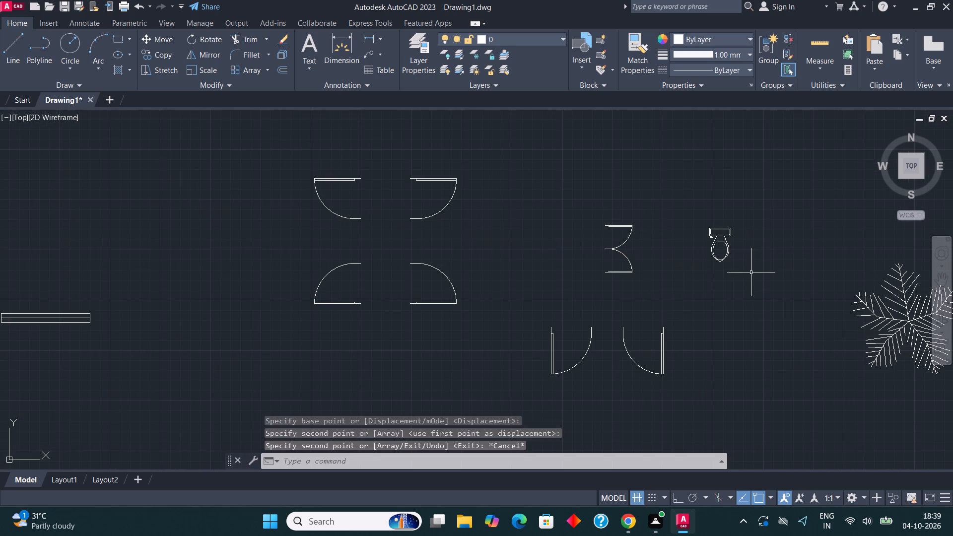
{"action": "left_click", "coordinate": [708, 224]}
{"action": "left_click", "coordinate": [709, 277]}
{"action": "left_click", "coordinate": [733, 277]}
{"action": "left_click", "coordinate": [688, 219]}
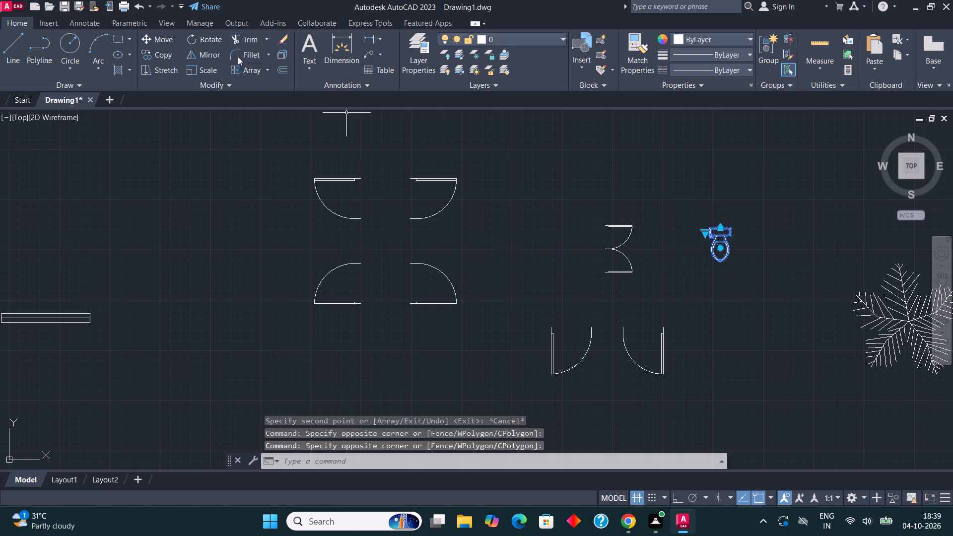
{"action": "left_click", "coordinate": [213, 45]}
{"action": "left_click", "coordinate": [725, 287]}
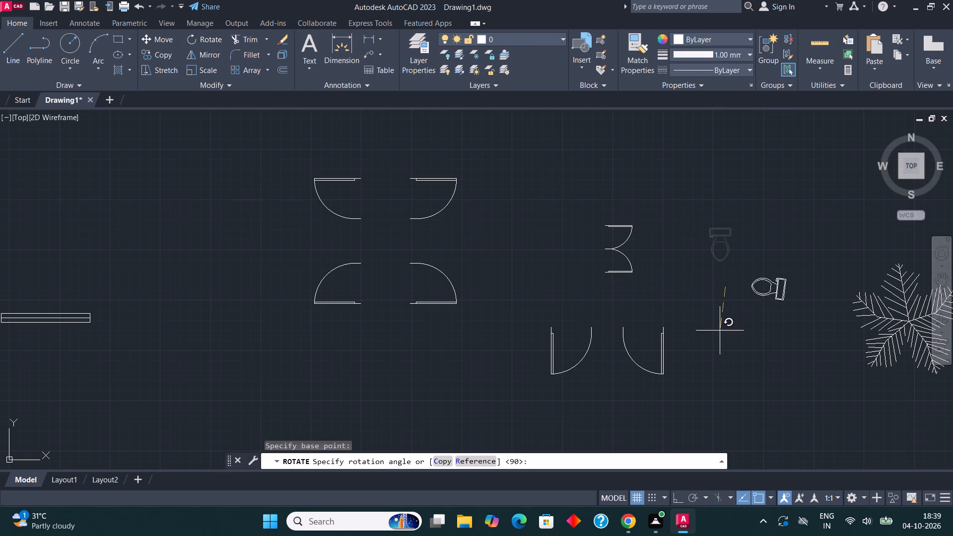
{"action": "key", "text": "F8"}
{"action": "left_click", "coordinate": [703, 287]}
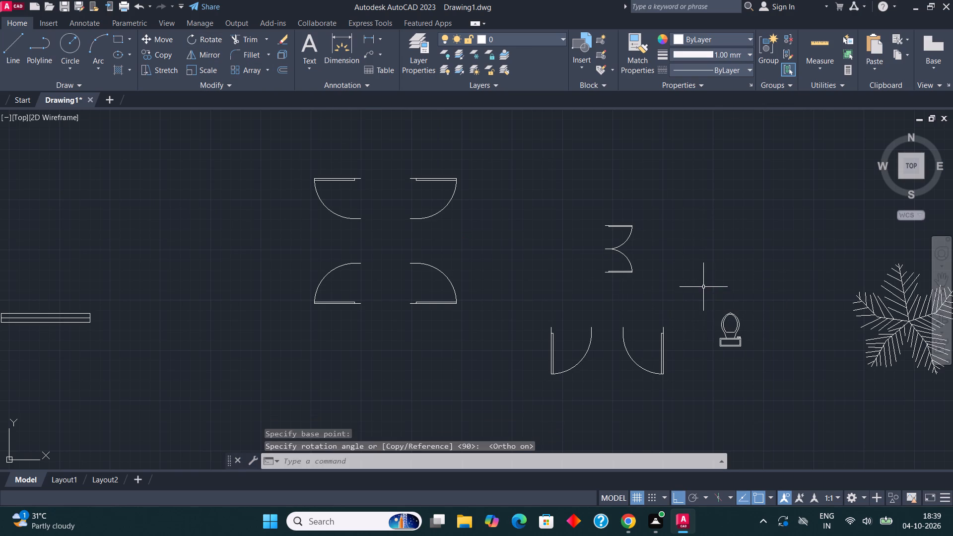
Move the rotated toilet, with Ortho off, into the small bathroom above the staircase, its tank against the bottom wall.
{"action": "left_click_drag", "start_coordinate": [757, 364], "coordinate": [749, 351]}
{"action": "left_click", "coordinate": [705, 298]}
{"action": "left_click", "coordinate": [155, 36]}
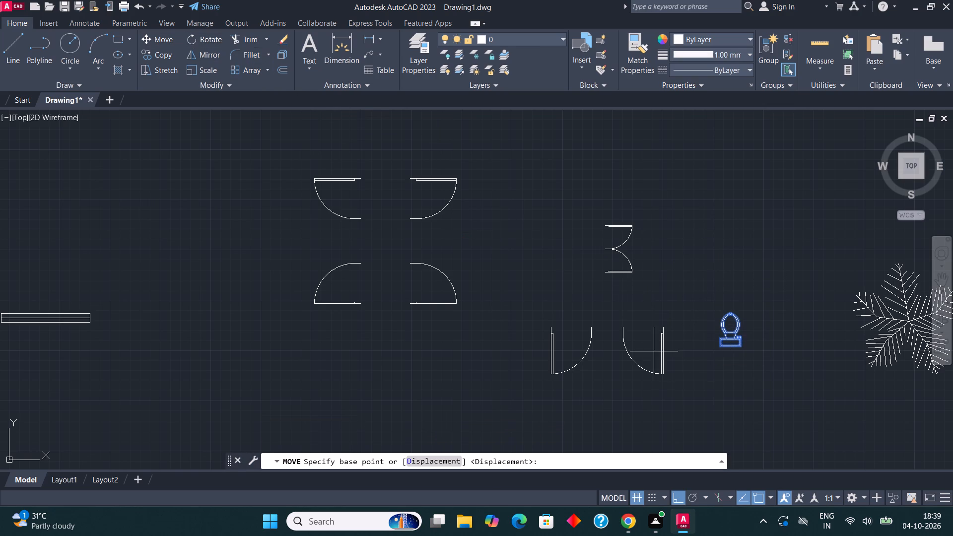
{"action": "left_click", "coordinate": [716, 348]}
{"action": "scroll", "coordinate": [765, 338], "scroll_direction": "down", "scroll_amount": 3}
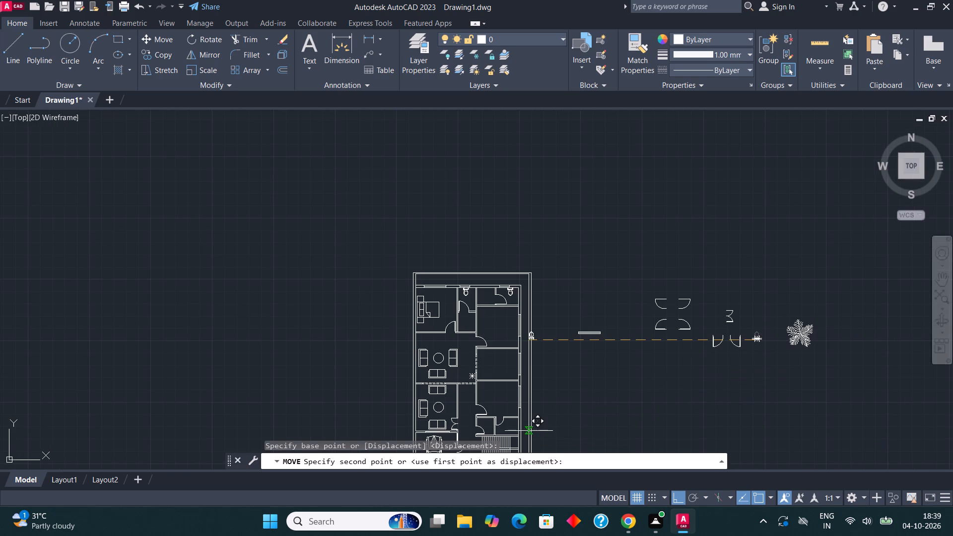
{"action": "key", "text": "F8"}
{"action": "scroll", "coordinate": [537, 332], "scroll_direction": "down", "scroll_amount": 1}
{"action": "scroll", "coordinate": [517, 393], "scroll_direction": "up", "scroll_amount": 2}
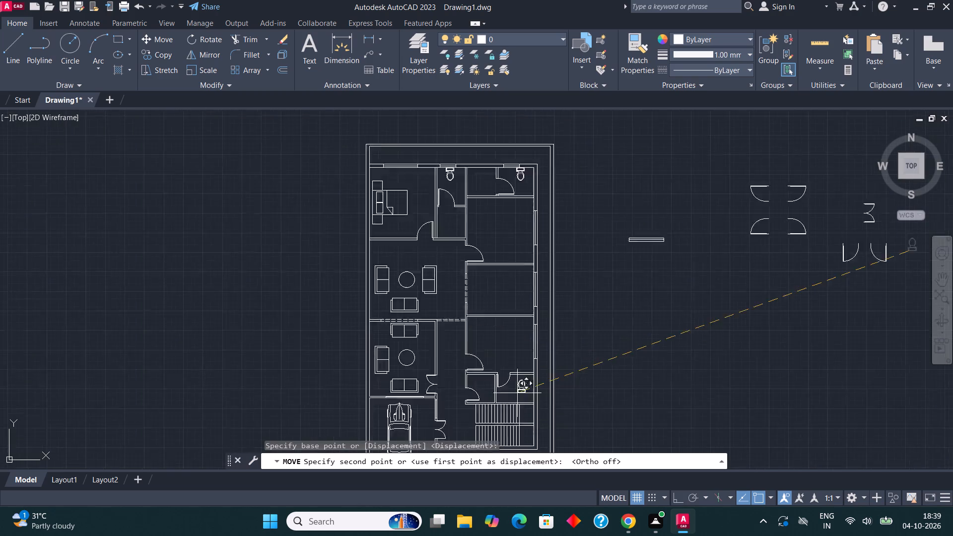
{"action": "scroll", "coordinate": [517, 393], "scroll_direction": "up", "scroll_amount": 3}
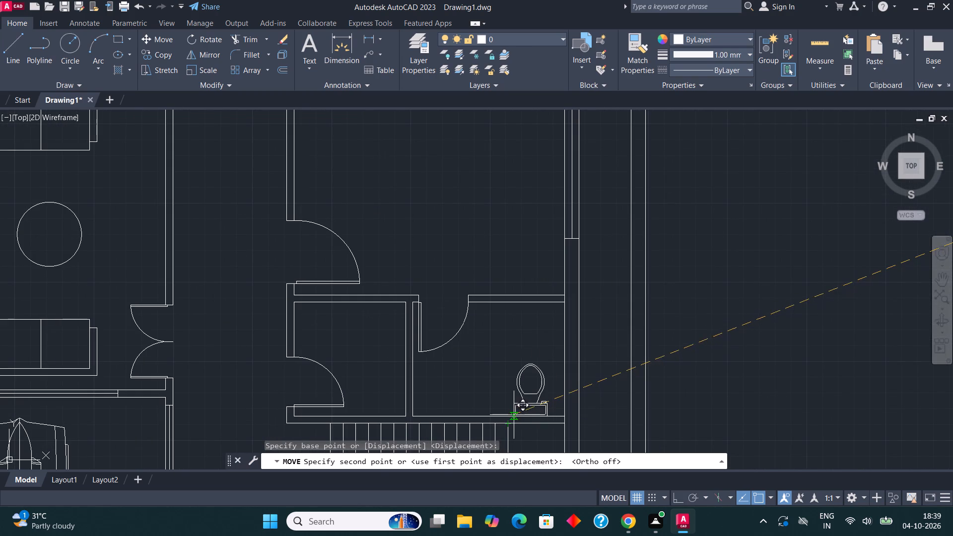
{"action": "left_click", "coordinate": [514, 415]}
Copy the bed with its two side tables from the upper-left bedroom to the empty space right of the plan.
{"action": "scroll", "coordinate": [563, 303], "scroll_direction": "down", "scroll_amount": 2}
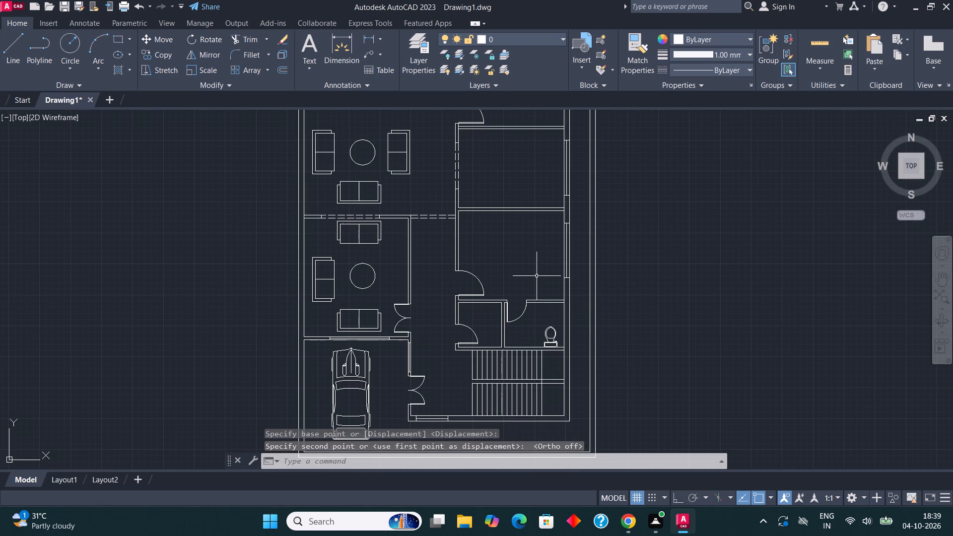
{"action": "middle_click_drag", "start_coordinate": [361, 325], "coordinate": [461, 513]}
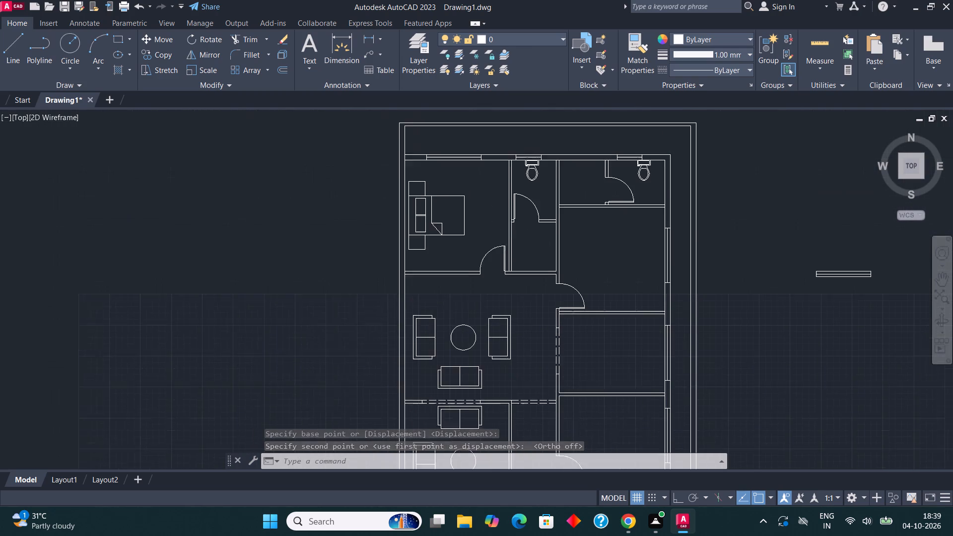
{"action": "middle_click_drag", "start_coordinate": [461, 513], "coordinate": [453, 530]}
{"action": "middle_click_drag", "start_coordinate": [457, 283], "coordinate": [467, 334]}
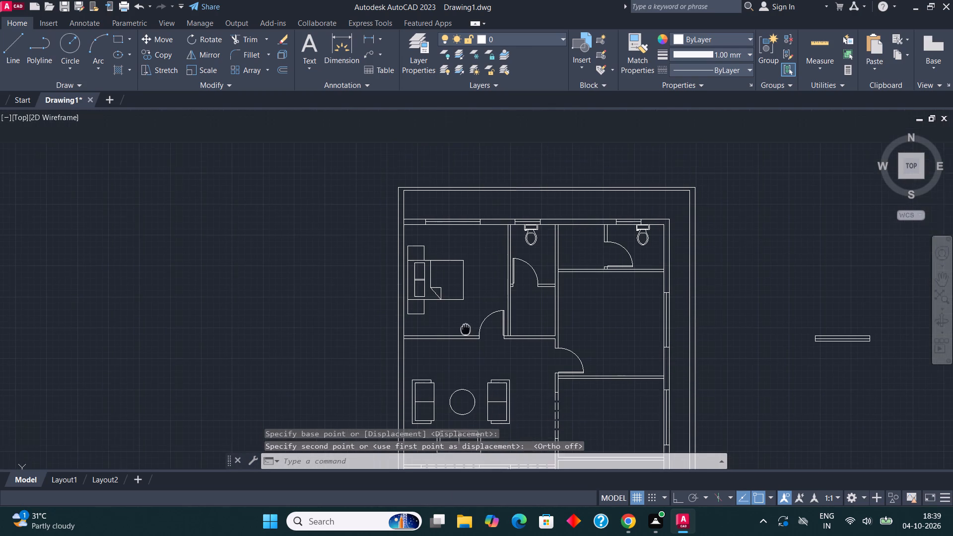
{"action": "middle_click_drag", "start_coordinate": [467, 334], "coordinate": [467, 335]}
{"action": "left_click", "coordinate": [458, 329]}
{"action": "left_click", "coordinate": [407, 251]}
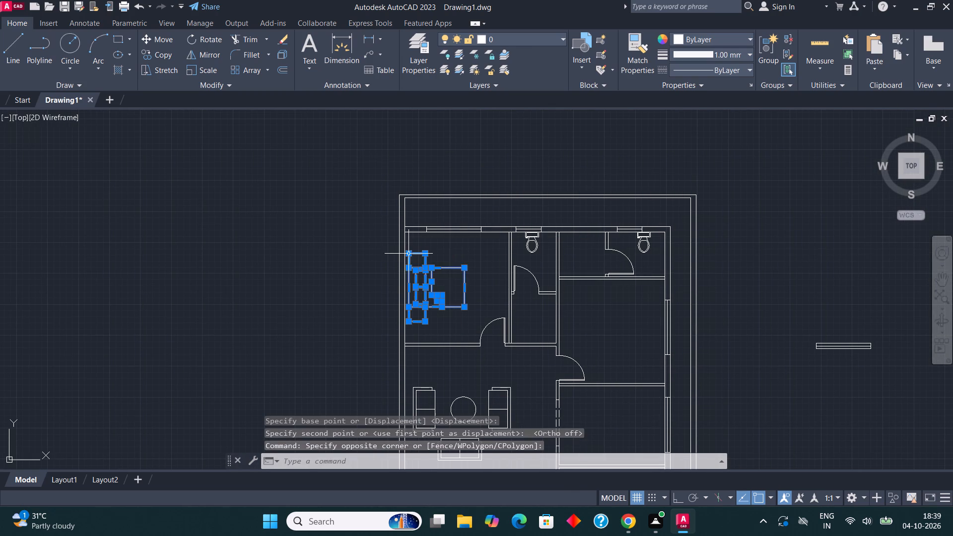
{"action": "left_click", "coordinate": [169, 49]}
{"action": "left_click", "coordinate": [404, 322]}
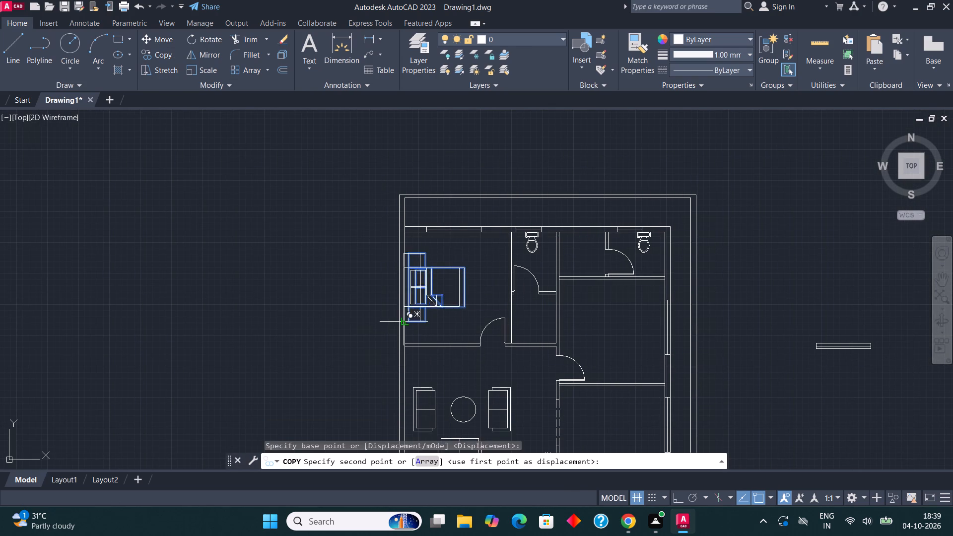
{"action": "scroll", "coordinate": [348, 330], "scroll_direction": "down", "scroll_amount": 1}
{"action": "left_click", "coordinate": [620, 285]}
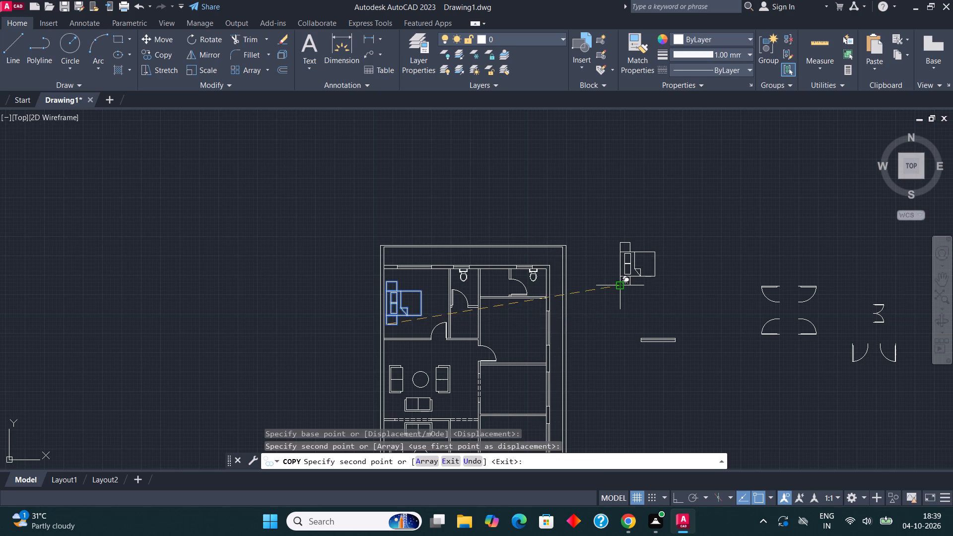
{"action": "scroll", "coordinate": [619, 281], "scroll_direction": "up", "scroll_amount": 1}
{"action": "key", "text": "Escape"}
Rotate the copied bed set to 270° with Ortho on, so the pillows face the top.
{"action": "left_click_drag", "start_coordinate": [694, 322], "coordinate": [693, 315]}
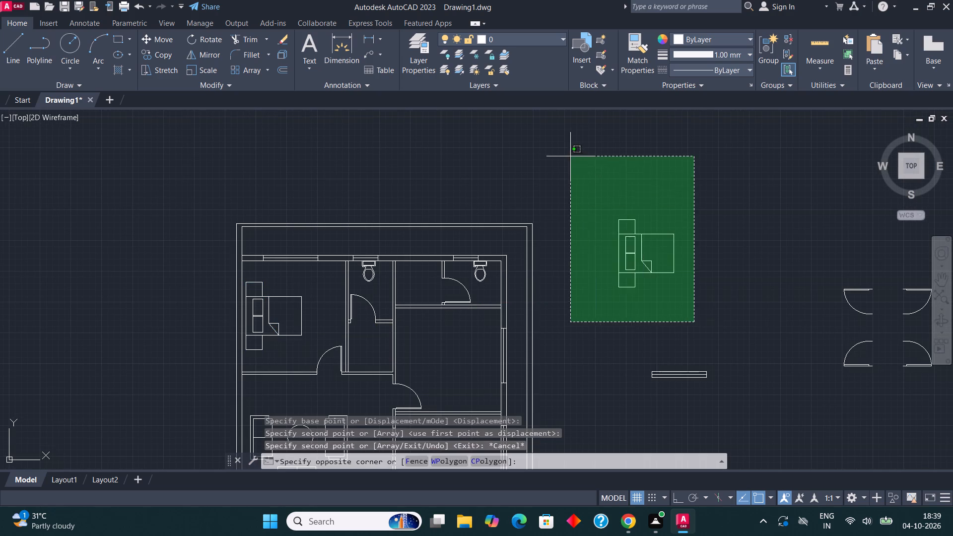
{"action": "left_click", "coordinate": [568, 154]}
{"action": "left_click", "coordinate": [205, 42]}
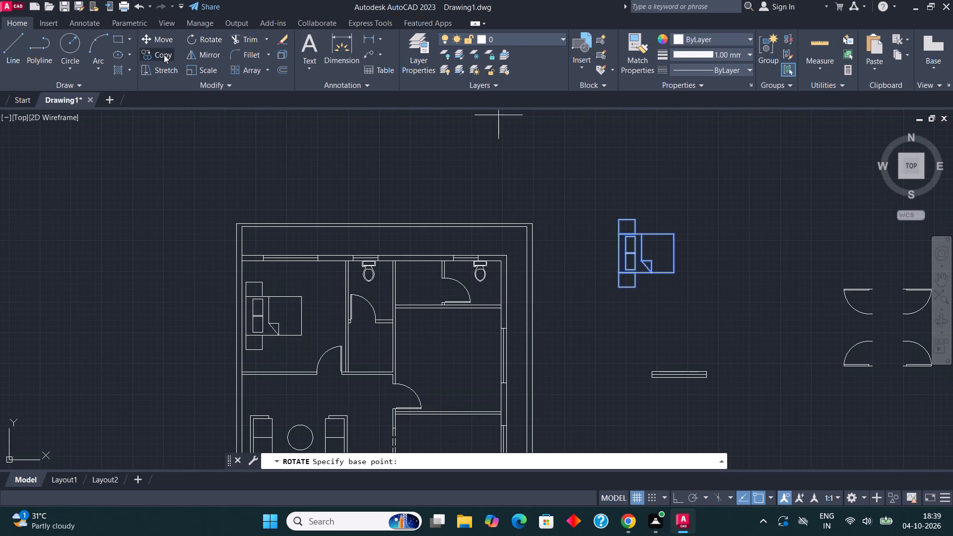
{"action": "key", "text": "F8"}
{"action": "left_click", "coordinate": [641, 300]}
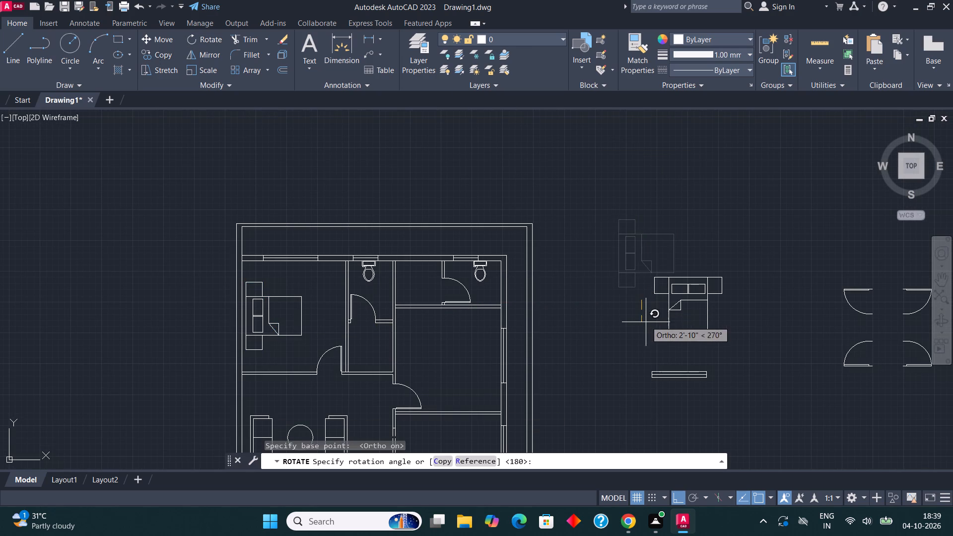
{"action": "left_click", "coordinate": [646, 323]}
Move the rotated bed set, with Ortho off, into the upper-right bedroom, its head flush against the wall below the bathroom.
{"action": "left_click", "coordinate": [729, 345]}
{"action": "left_click", "coordinate": [650, 256]}
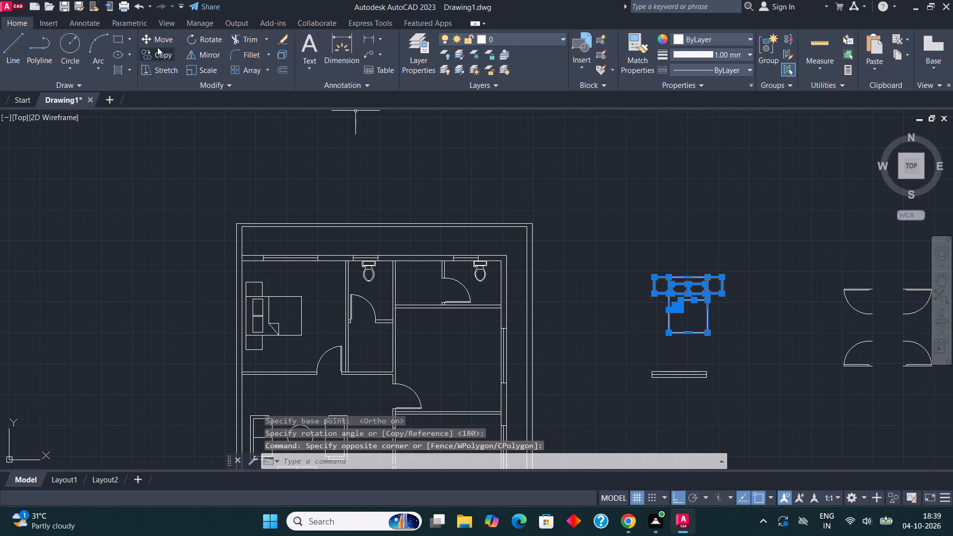
{"action": "left_click", "coordinate": [148, 35]}
{"action": "left_click", "coordinate": [651, 276]}
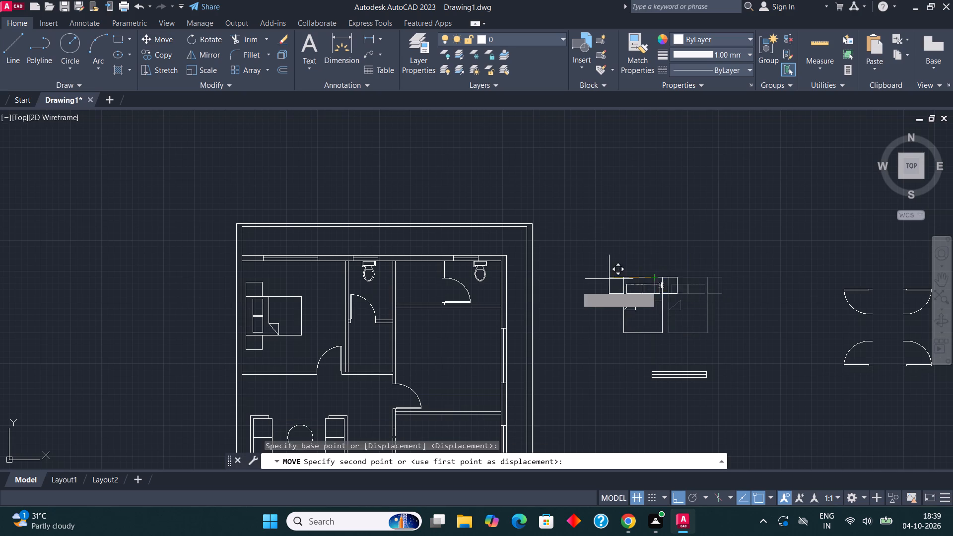
{"action": "key", "text": "F8"}
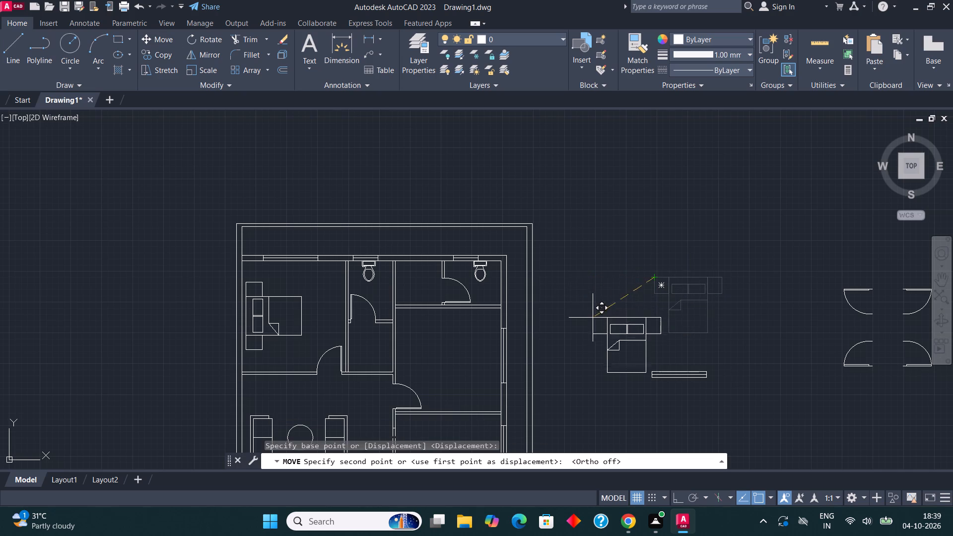
{"action": "scroll", "coordinate": [590, 319], "scroll_direction": "down", "scroll_amount": 1}
{"action": "scroll", "coordinate": [513, 319], "scroll_direction": "up", "scroll_amount": 2}
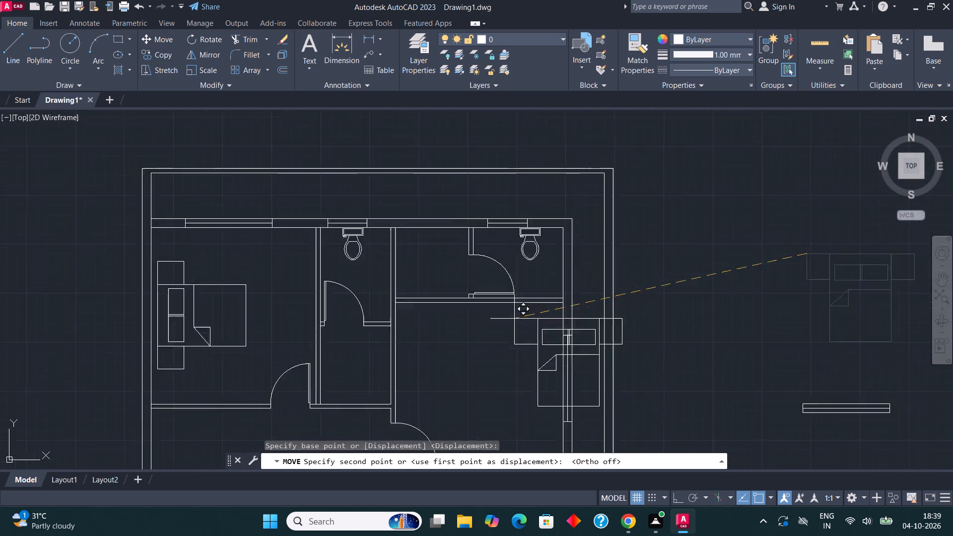
{"action": "scroll", "coordinate": [514, 319], "scroll_direction": "up", "scroll_amount": 1}
{"action": "left_click", "coordinate": [409, 297]}
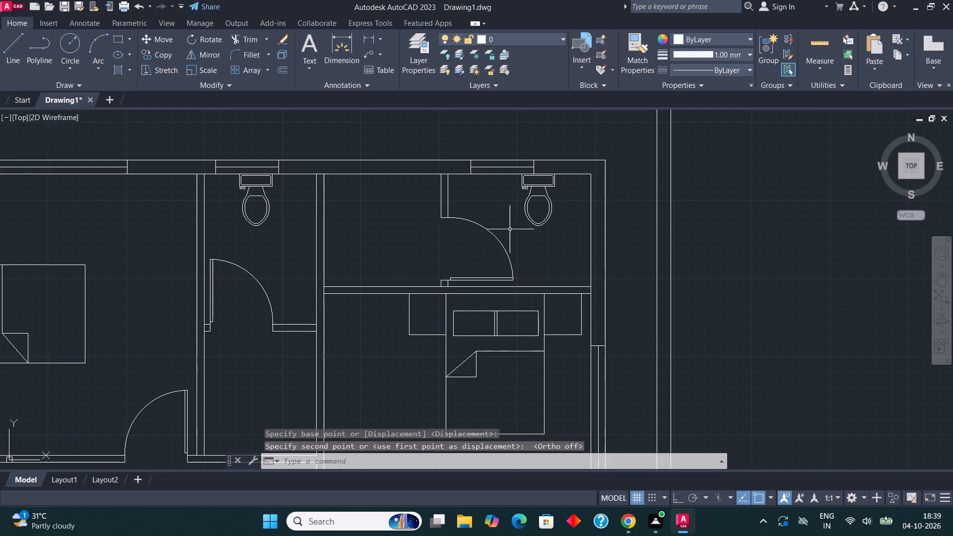
Draw two short lines across the wall above the upper-right bedroom, one near its left end and one just left of the side table.
{"action": "scroll", "coordinate": [513, 229], "scroll_direction": "down", "scroll_amount": 3}
{"action": "middle_click_drag", "start_coordinate": [532, 252], "coordinate": [532, 304]}
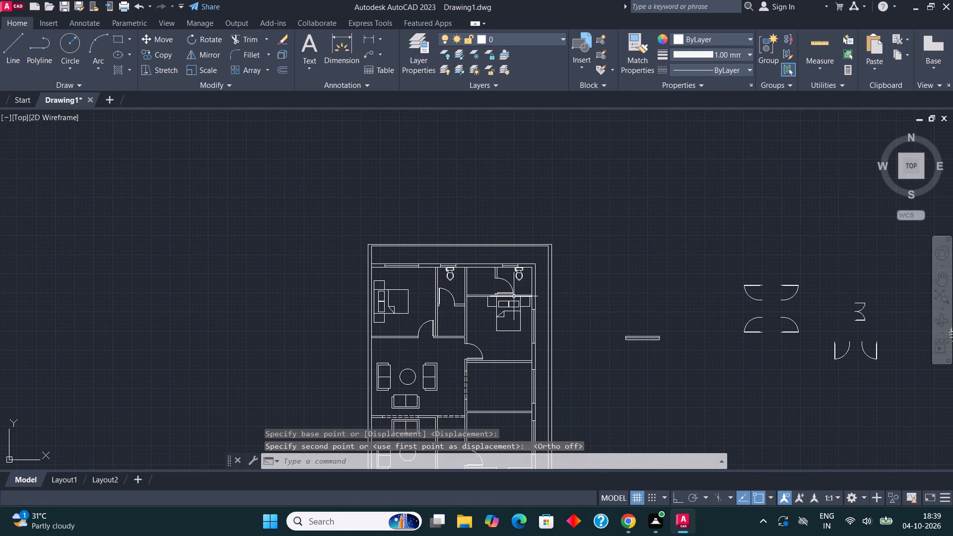
{"action": "scroll", "coordinate": [478, 293], "scroll_direction": "up", "scroll_amount": 4}
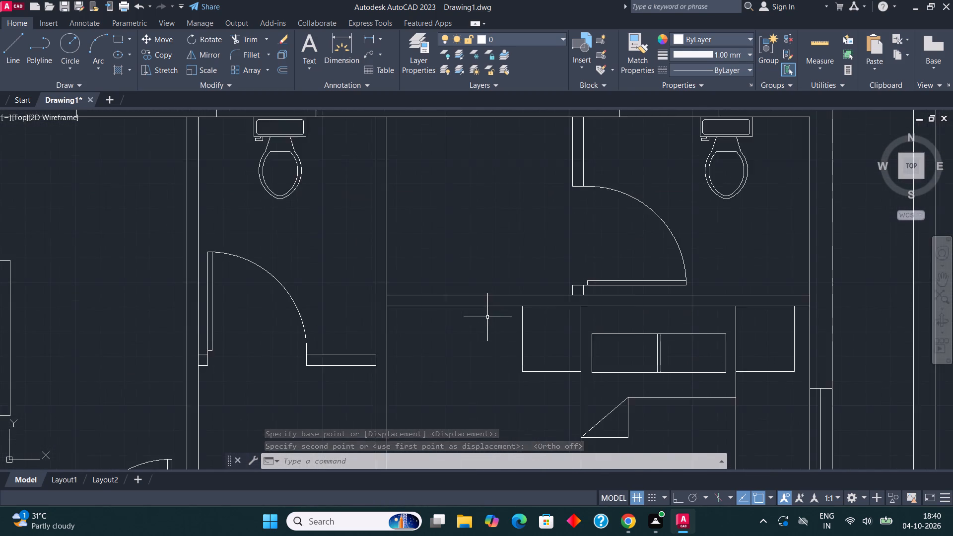
{"action": "scroll", "coordinate": [487, 317], "scroll_direction": "up", "scroll_amount": 1}
{"action": "left_click", "coordinate": [10, 45]}
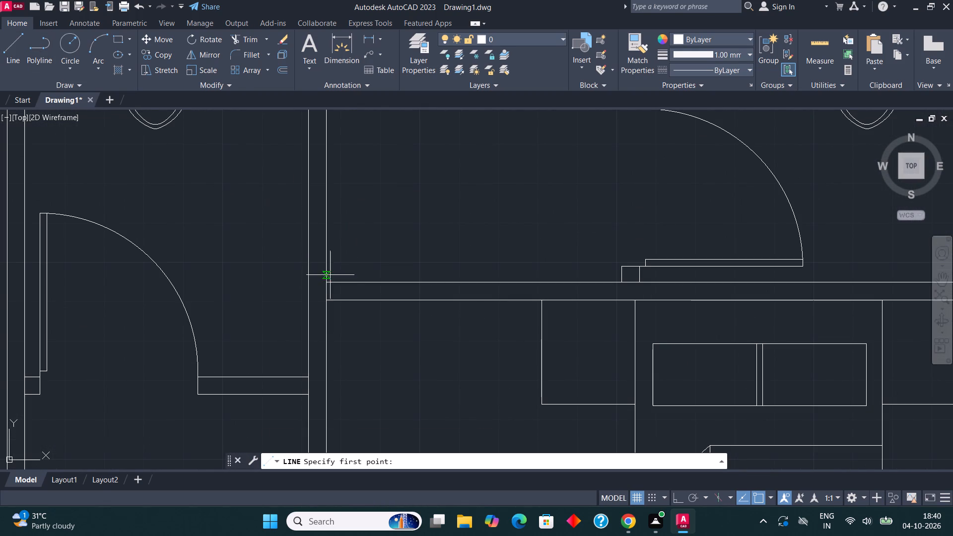
{"action": "left_click", "coordinate": [354, 298]}
{"action": "left_click", "coordinate": [355, 281]}
{"action": "left_click", "coordinate": [8, 40]}
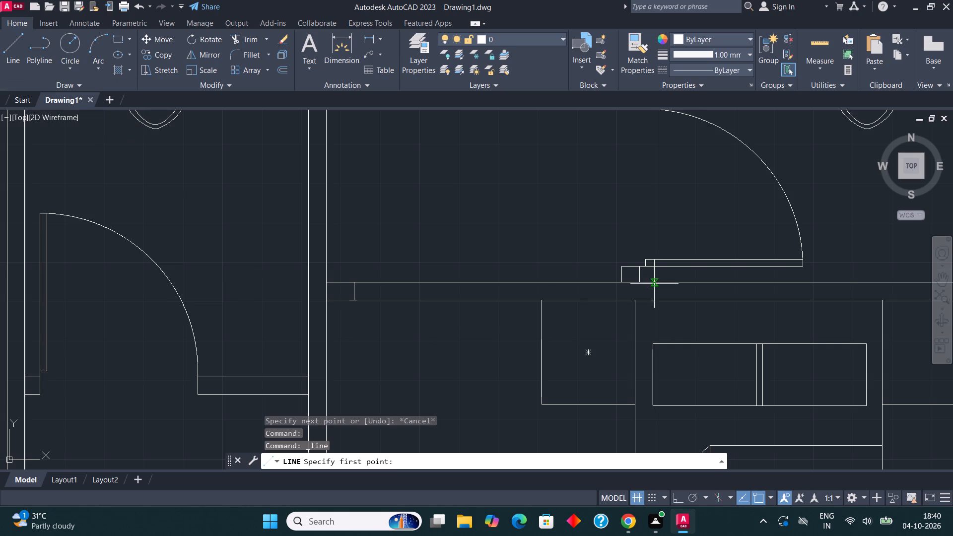
{"action": "left_click", "coordinate": [531, 299]}
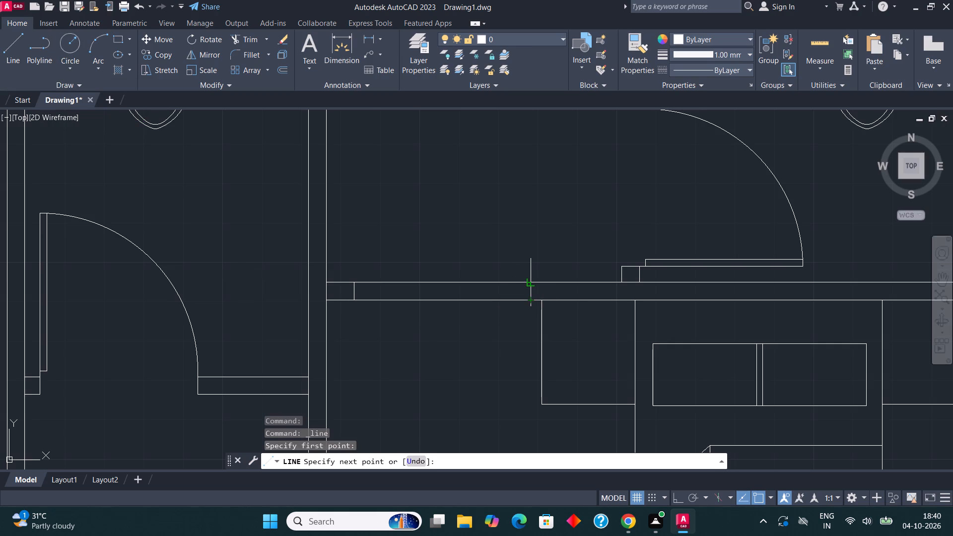
{"action": "left_click", "coordinate": [532, 282]}
Trim both wall lines between the two short lines to open a passage beside the bed.
{"action": "left_click", "coordinate": [250, 33]}
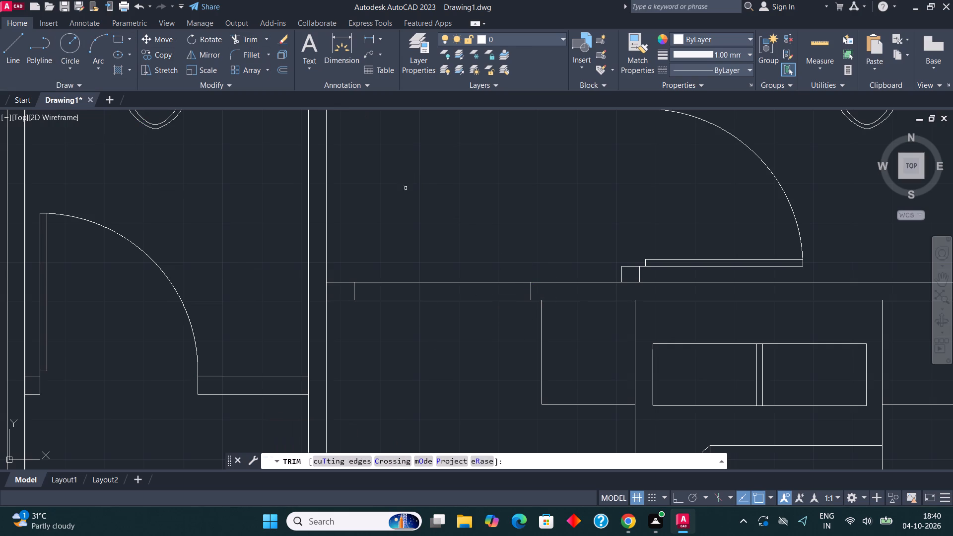
{"action": "left_click", "coordinate": [449, 234]}
{"action": "left_click", "coordinate": [453, 377]}
{"action": "scroll", "coordinate": [441, 301], "scroll_direction": "down", "scroll_amount": 3}
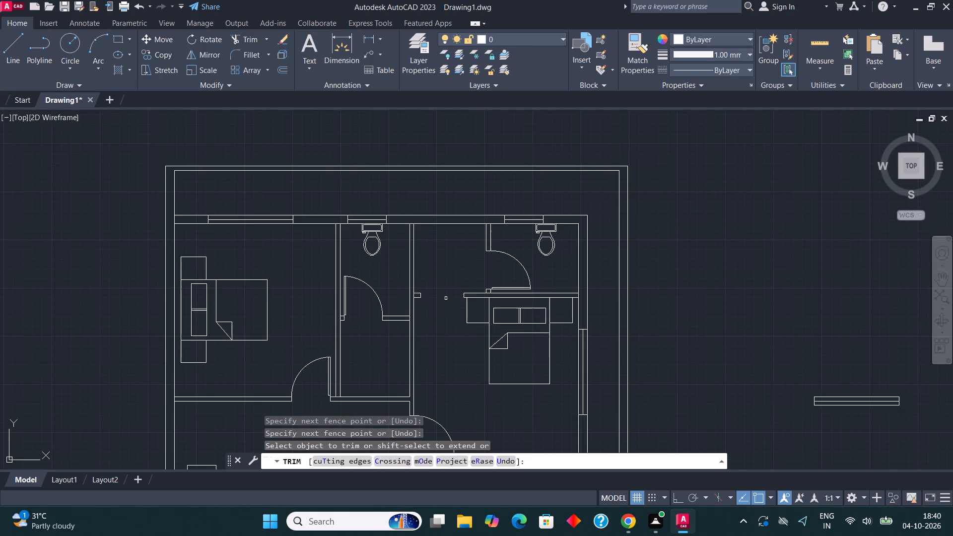
{"action": "key", "text": "Escape"}
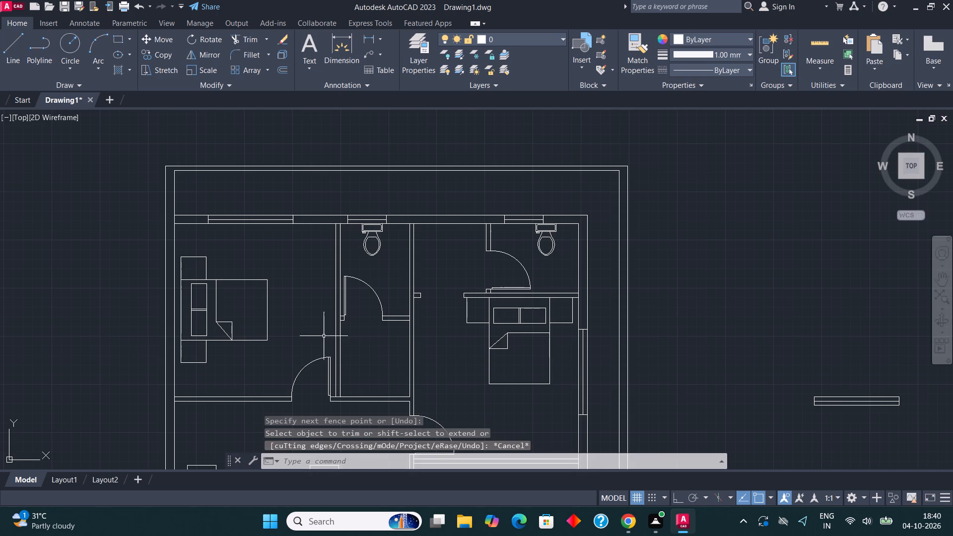
Draw two short lines across the wall right of the upper-left bedroom, one level with the bathroom wall's lower edge and one beside the bedroom door.
{"action": "middle_click_drag", "start_coordinate": [367, 315], "coordinate": [379, 305]}
{"action": "left_click", "coordinate": [10, 36]}
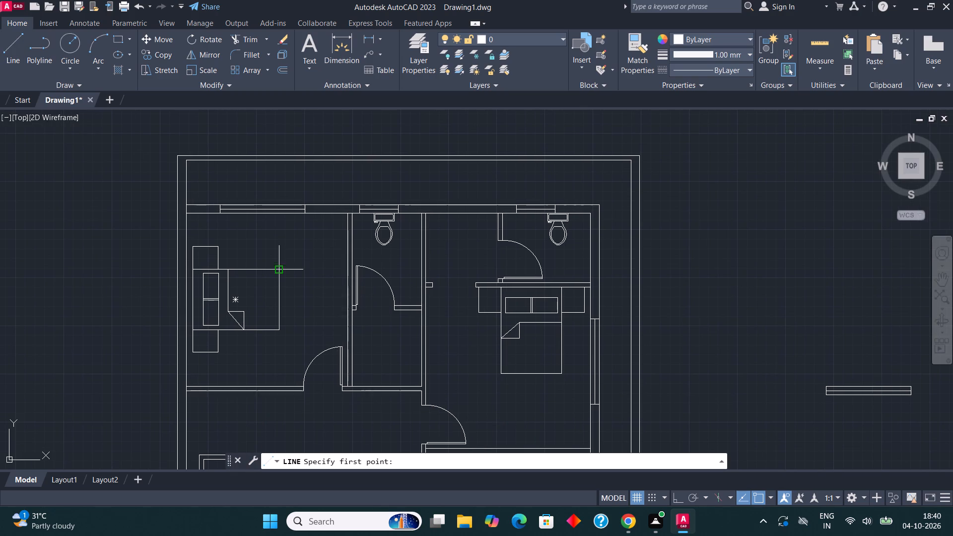
{"action": "scroll", "coordinate": [345, 310], "scroll_direction": "up", "scroll_amount": 4}
{"action": "left_click", "coordinate": [378, 314]}
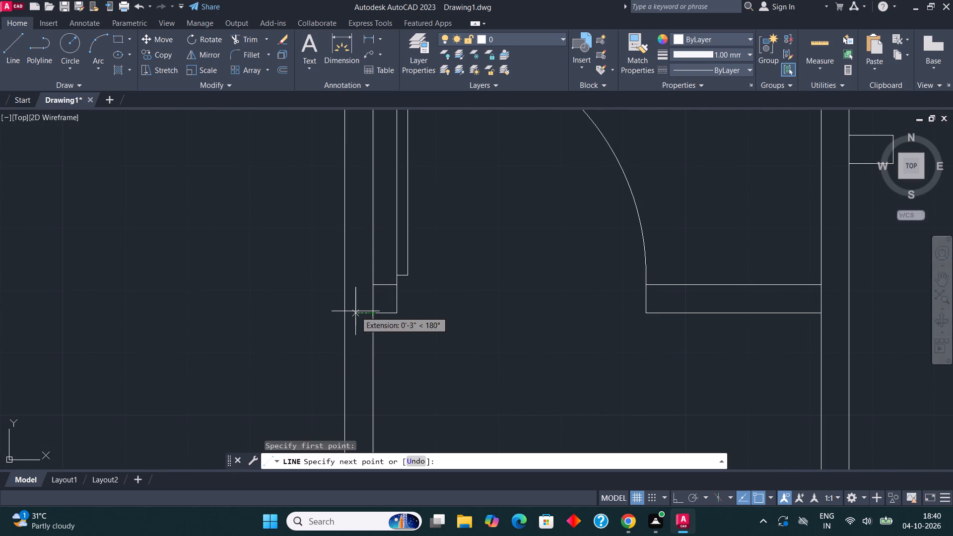
{"action": "left_click", "coordinate": [349, 312]}
{"action": "left_click", "coordinate": [4, 41]}
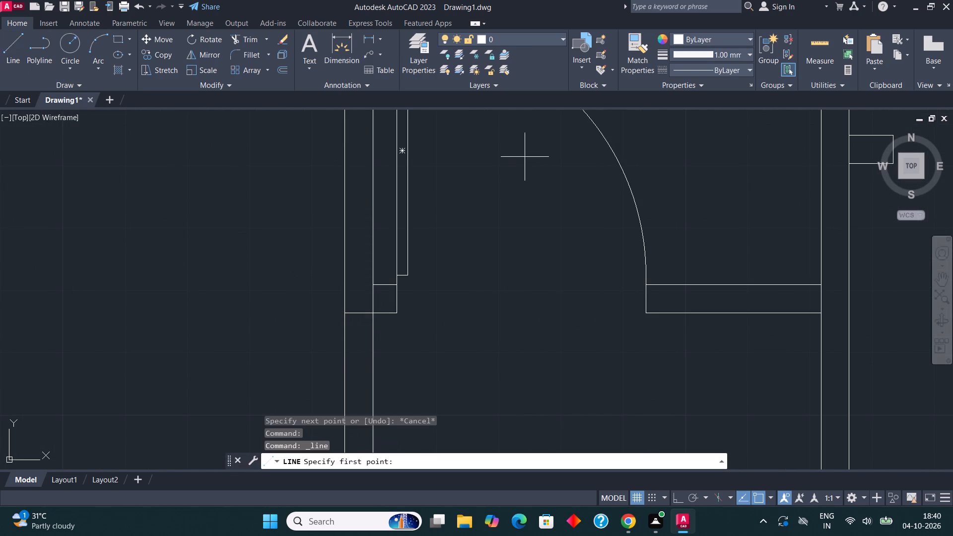
{"action": "scroll", "coordinate": [527, 157], "scroll_direction": "down", "scroll_amount": 2}
{"action": "left_click", "coordinate": [457, 339]}
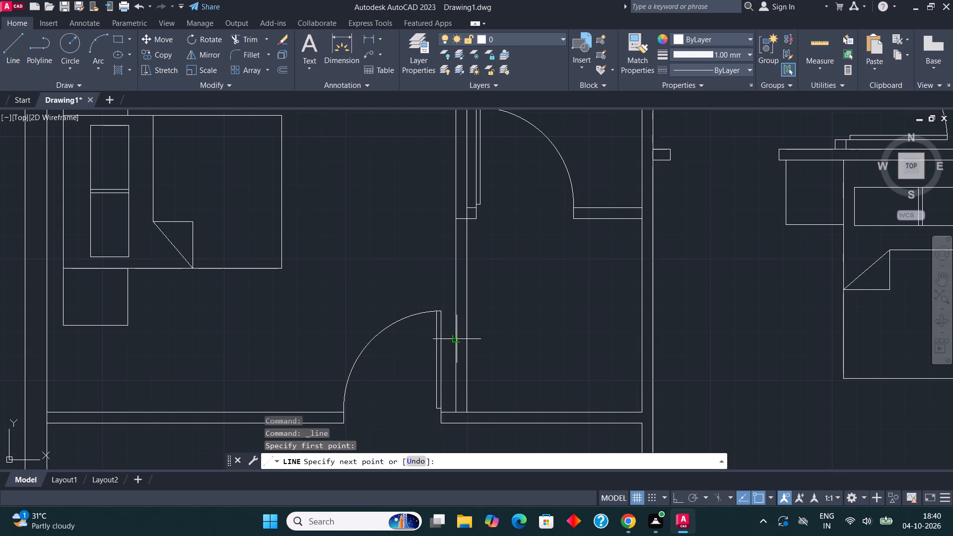
{"action": "left_click", "coordinate": [472, 337]}
{"action": "key", "text": "Escape"}
Trim both wall lines between the two short lines to open a passage from the upper-left bedroom towards its bathroom.
{"action": "left_click", "coordinate": [243, 34]}
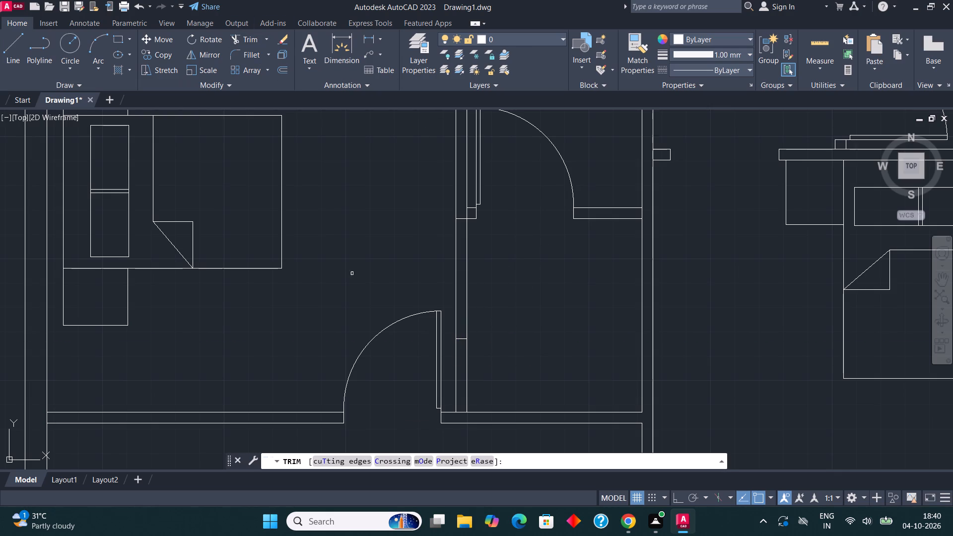
{"action": "left_click", "coordinate": [357, 282]}
{"action": "left_click", "coordinate": [525, 278]}
{"action": "scroll", "coordinate": [483, 267], "scroll_direction": "down", "scroll_amount": 3}
{"action": "key", "text": "Escape"}
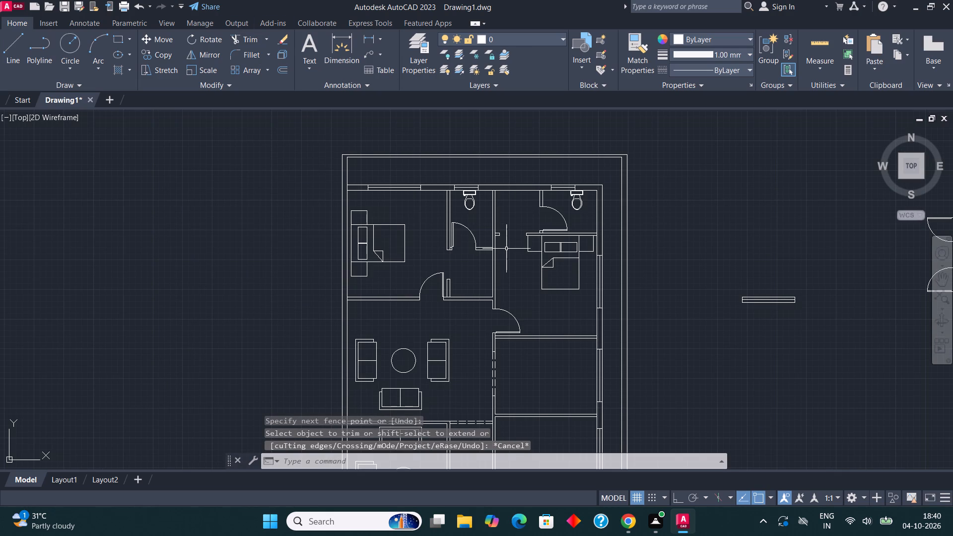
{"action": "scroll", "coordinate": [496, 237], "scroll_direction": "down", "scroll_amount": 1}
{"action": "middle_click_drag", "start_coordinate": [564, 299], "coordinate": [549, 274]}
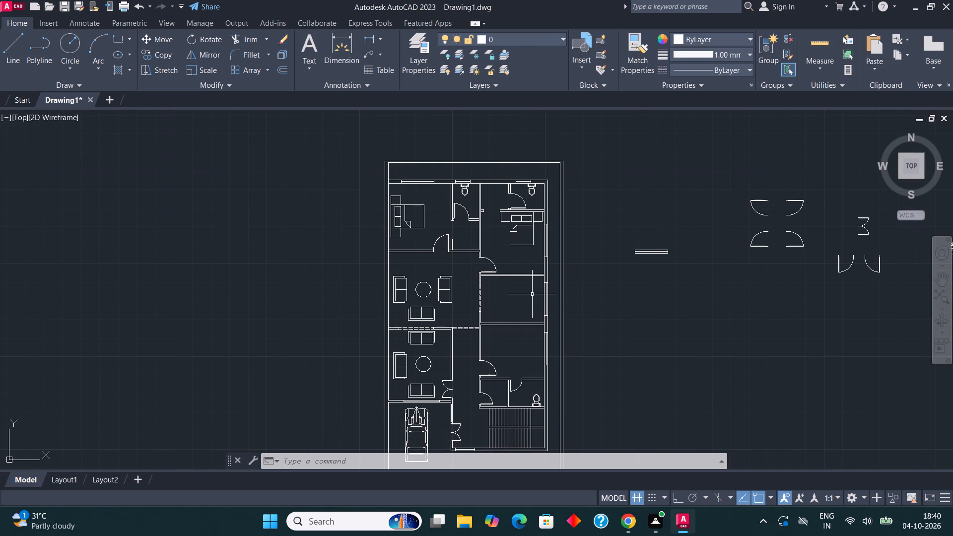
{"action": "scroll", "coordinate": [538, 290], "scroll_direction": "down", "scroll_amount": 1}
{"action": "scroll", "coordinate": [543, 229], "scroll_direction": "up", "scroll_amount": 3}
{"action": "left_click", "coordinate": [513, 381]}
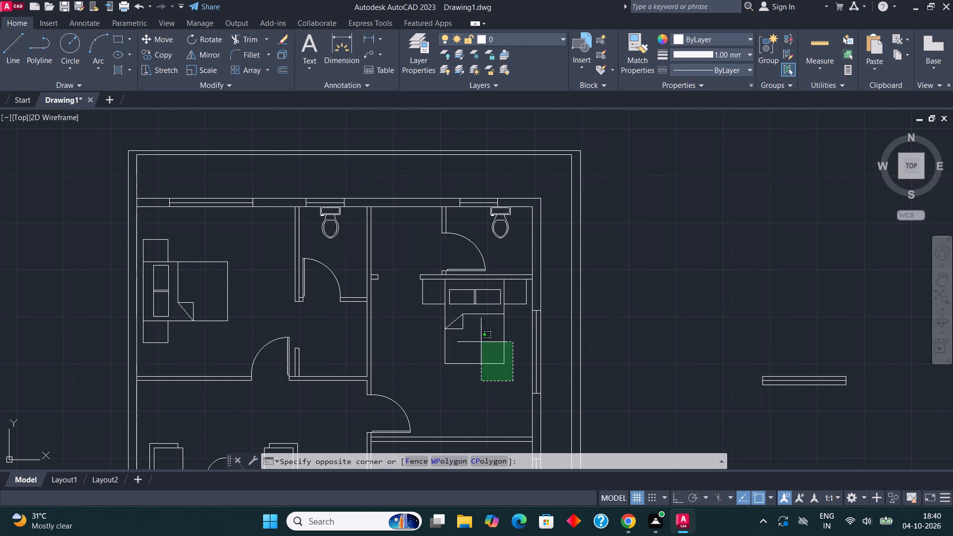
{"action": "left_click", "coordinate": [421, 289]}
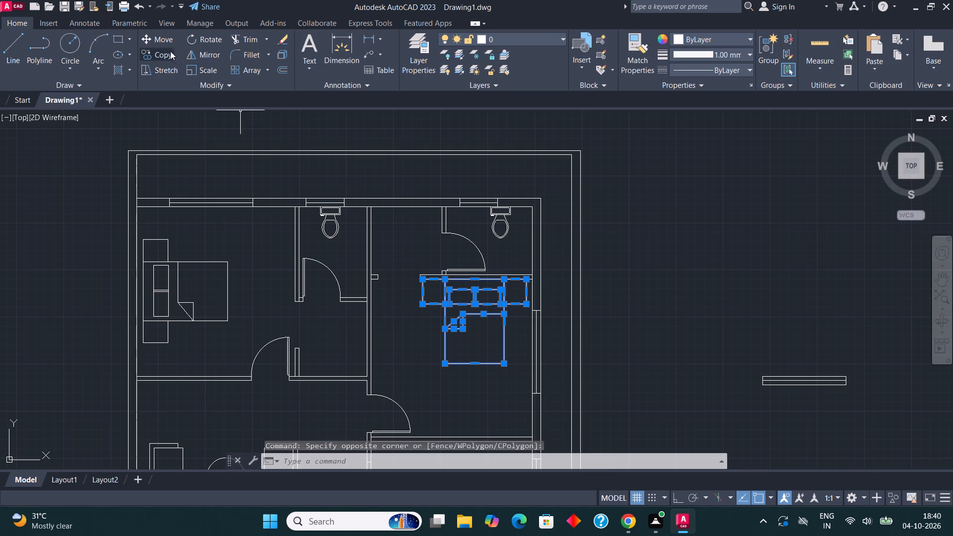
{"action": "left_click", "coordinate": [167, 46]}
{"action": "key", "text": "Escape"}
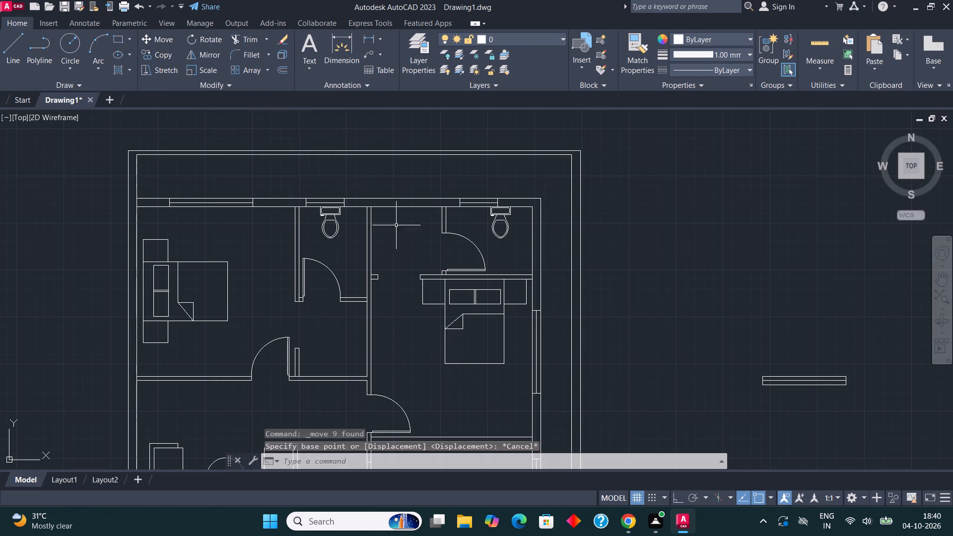
Copy the upper-right bedroom's bed set with side tables into the room directly below, its head against that room's top wall.
{"action": "left_click", "coordinate": [514, 383]}
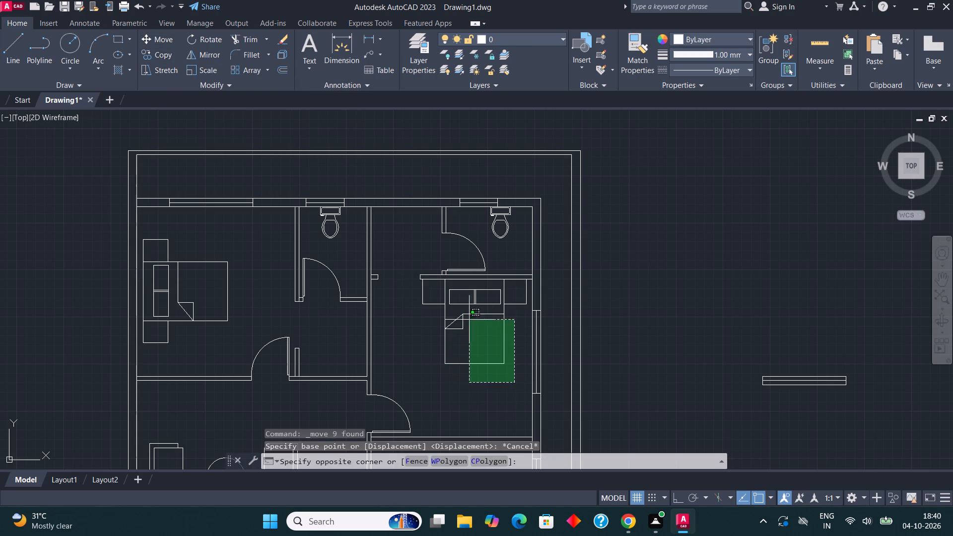
{"action": "left_click", "coordinate": [423, 288]}
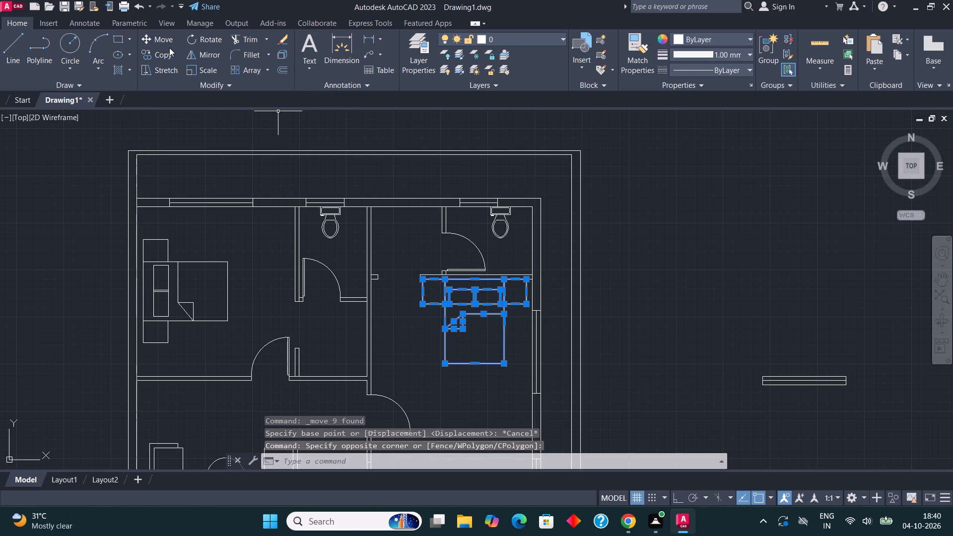
{"action": "left_click", "coordinate": [169, 48]}
{"action": "left_click", "coordinate": [527, 279]}
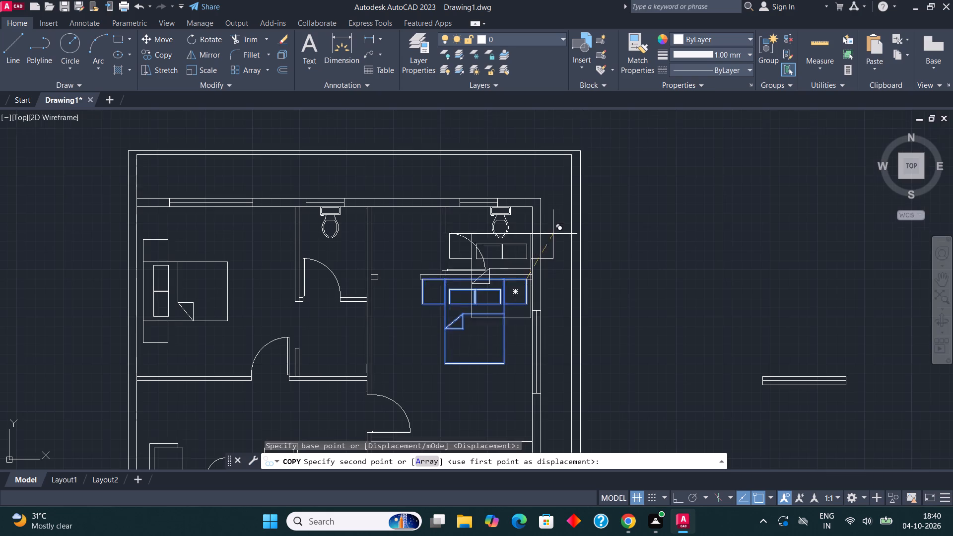
{"action": "scroll", "coordinate": [553, 234], "scroll_direction": "down", "scroll_amount": 2}
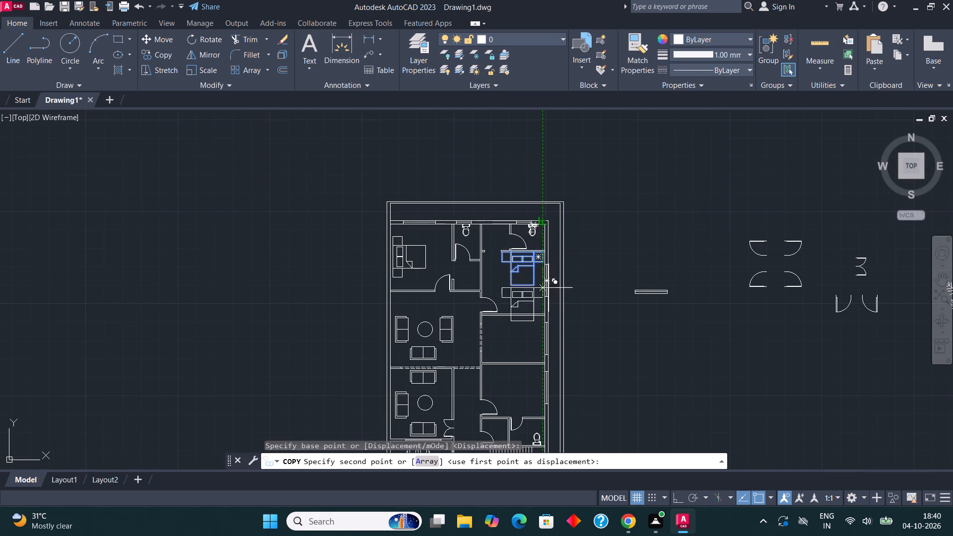
{"action": "scroll", "coordinate": [519, 347], "scroll_direction": "up", "scroll_amount": 3}
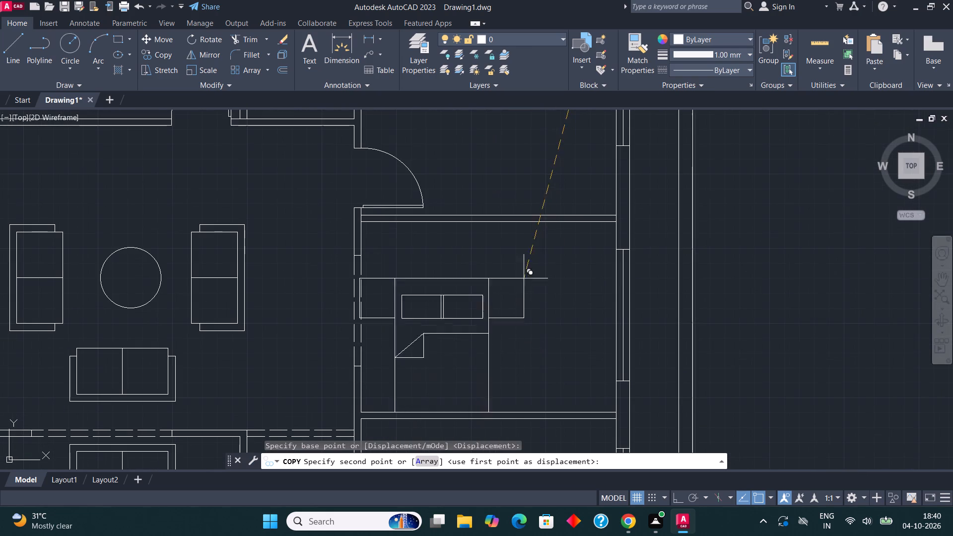
{"action": "left_click", "coordinate": [535, 222]}
{"action": "scroll", "coordinate": [596, 188], "scroll_direction": "down", "scroll_amount": 2}
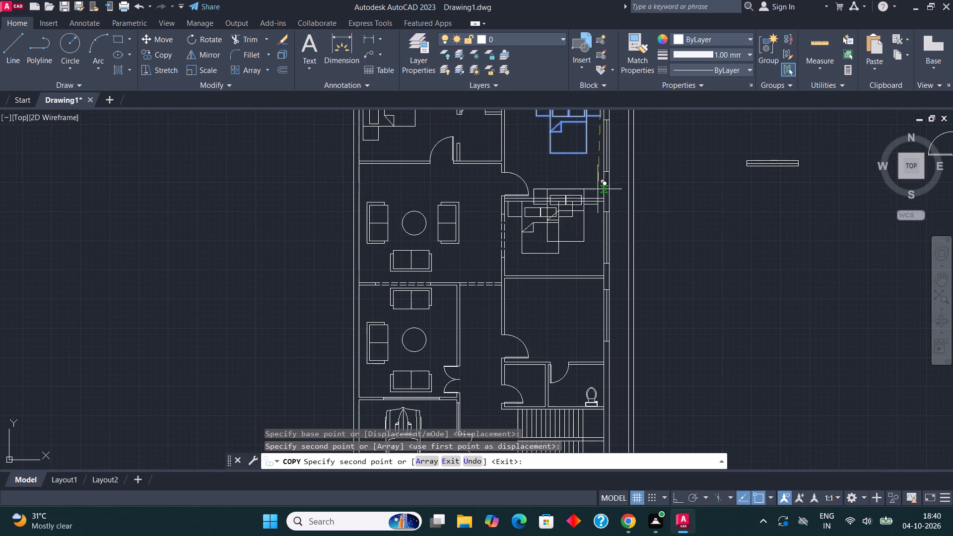
{"action": "key", "text": "Escape"}
Move the copied bed set down into the next room below, its head flush against that room's top wall.
{"action": "middle_click_drag", "start_coordinate": [713, 203], "coordinate": [673, 258]}
{"action": "scroll", "coordinate": [525, 303], "scroll_direction": "up", "scroll_amount": 1}
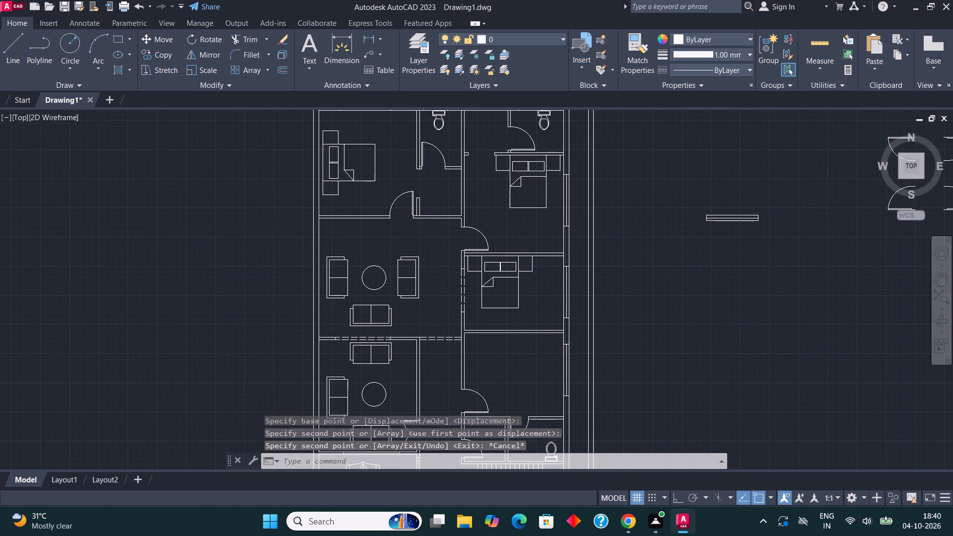
{"action": "scroll", "coordinate": [525, 303], "scroll_direction": "up", "scroll_amount": 1}
{"action": "left_click", "coordinate": [534, 320]}
{"action": "left_click", "coordinate": [395, 203]}
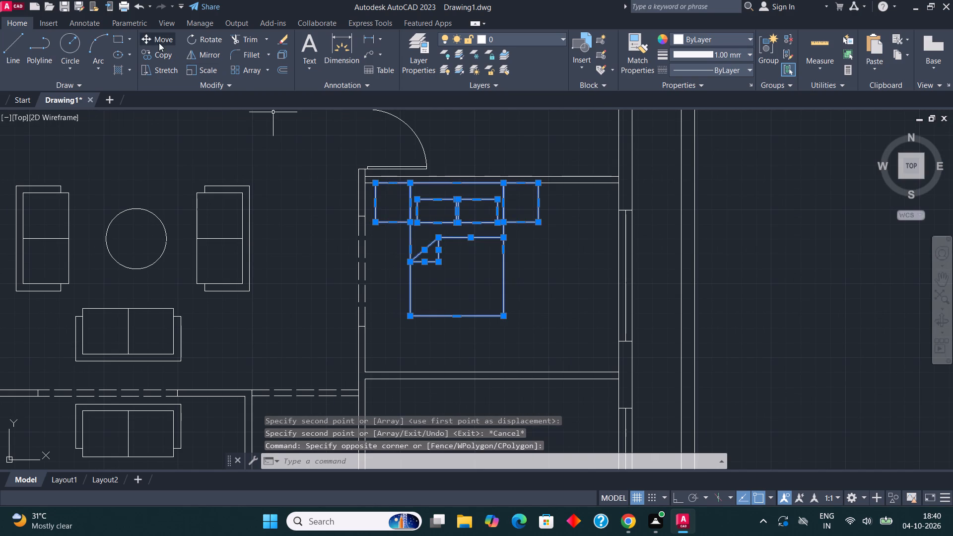
{"action": "left_click", "coordinate": [160, 41]}
{"action": "left_click", "coordinate": [541, 183]}
{"action": "scroll", "coordinate": [543, 177], "scroll_direction": "down", "scroll_amount": 1}
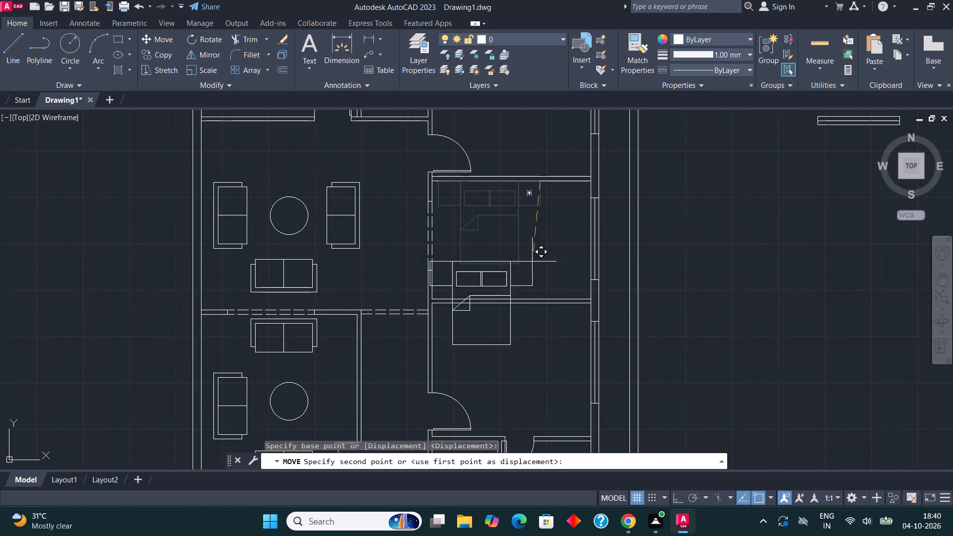
{"action": "scroll", "coordinate": [530, 300], "scroll_direction": "up", "scroll_amount": 2}
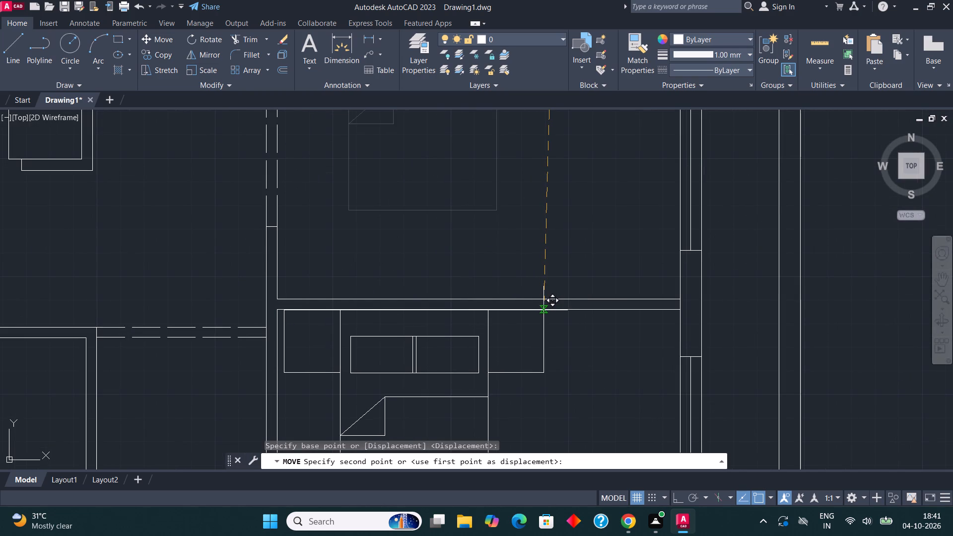
{"action": "left_click", "coordinate": [545, 311]}
{"action": "scroll", "coordinate": [544, 230], "scroll_direction": "down", "scroll_amount": 2}
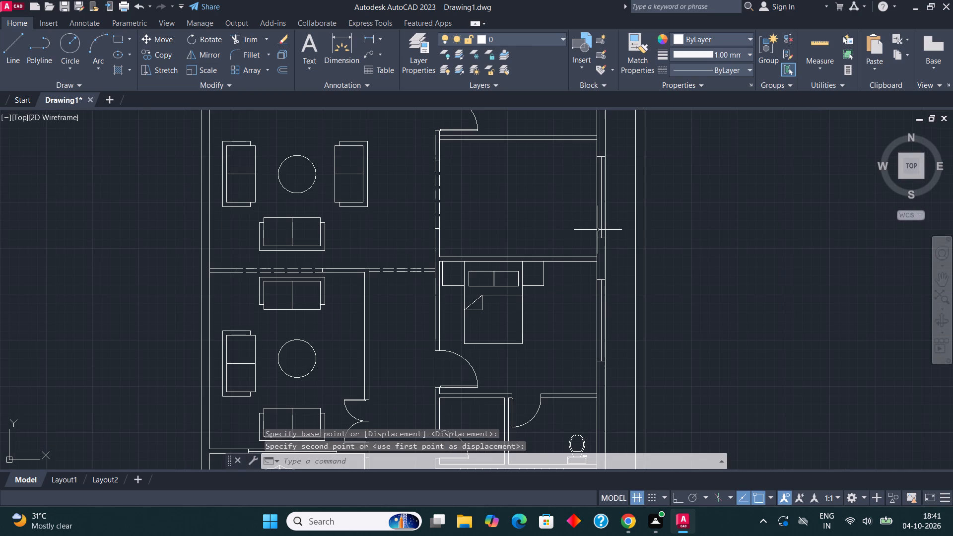
{"action": "key", "text": "Escape"}
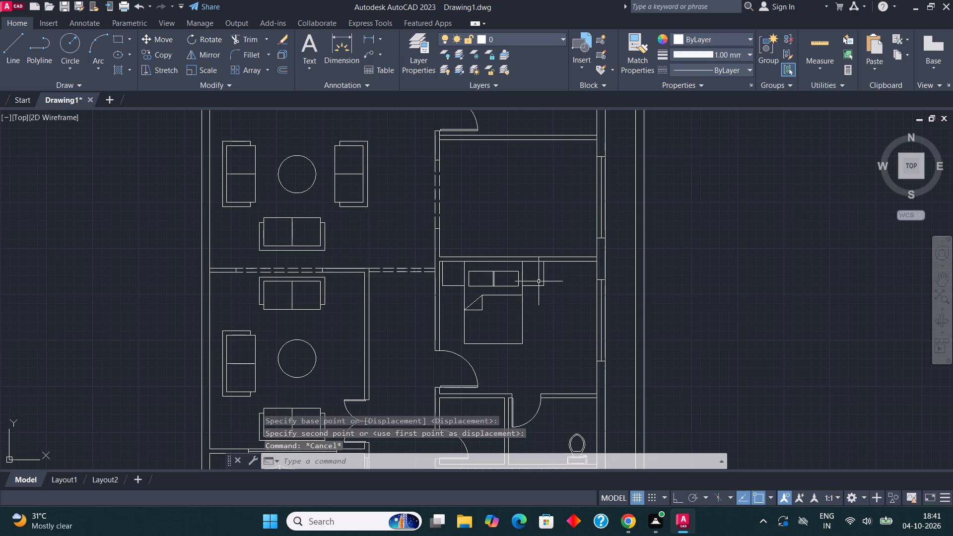
In the empty room between the two right-hand bedrooms, draw a line 2' down from the upper-left inner corner, then about 11'-1" right with Ortho on.
{"action": "middle_click_drag", "start_coordinate": [552, 274], "coordinate": [535, 334]}
{"action": "middle_click_drag", "start_coordinate": [499, 224], "coordinate": [485, 228]}
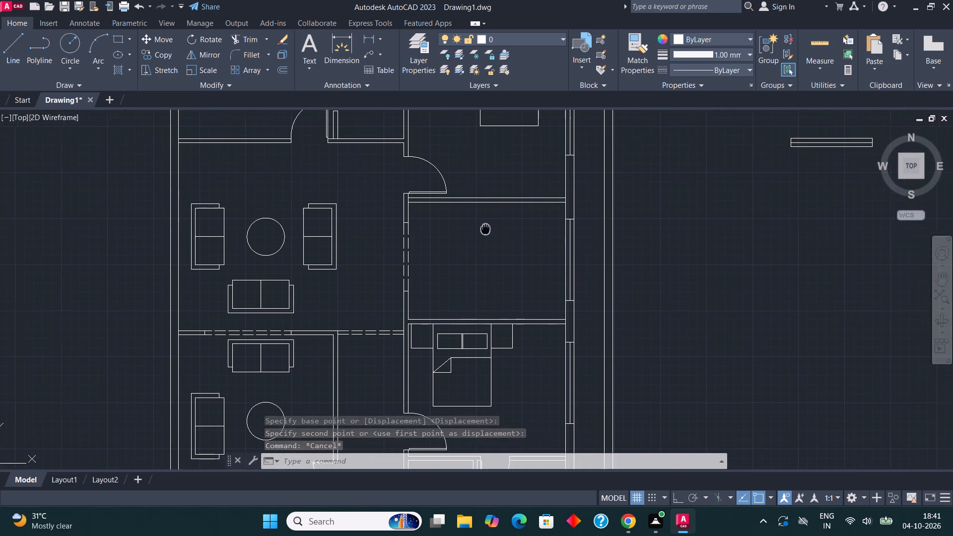
{"action": "middle_click_drag", "start_coordinate": [485, 228], "coordinate": [459, 241]}
{"action": "left_click", "coordinate": [8, 43]}
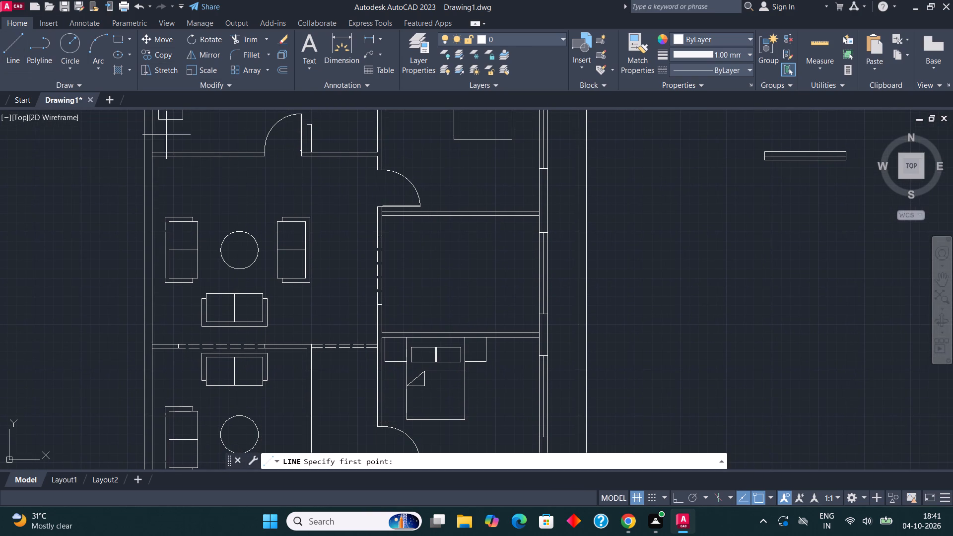
{"action": "scroll", "coordinate": [377, 221], "scroll_direction": "up", "scroll_amount": 1}
{"action": "left_click", "coordinate": [386, 212]}
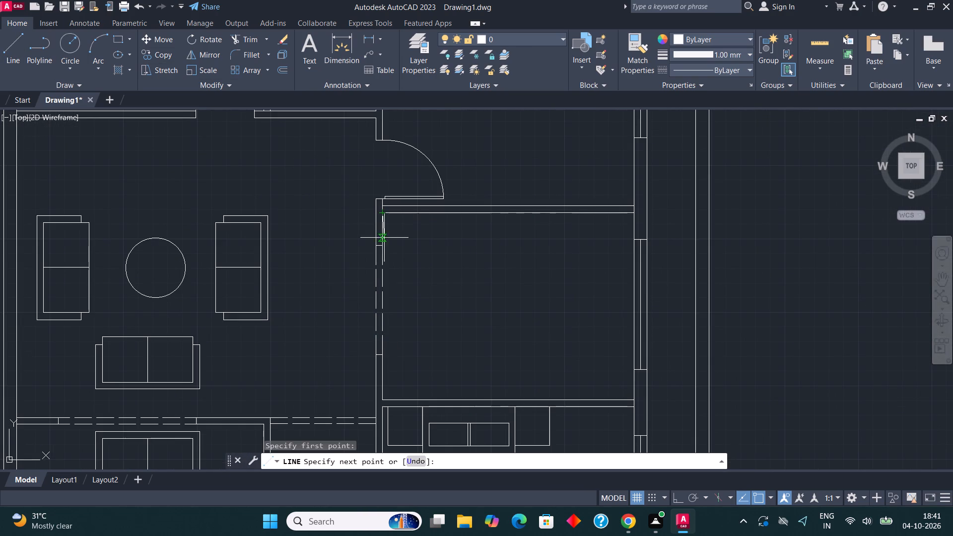
{"action": "type", "text": "2'"}
{"action": "key", "text": "Return"}
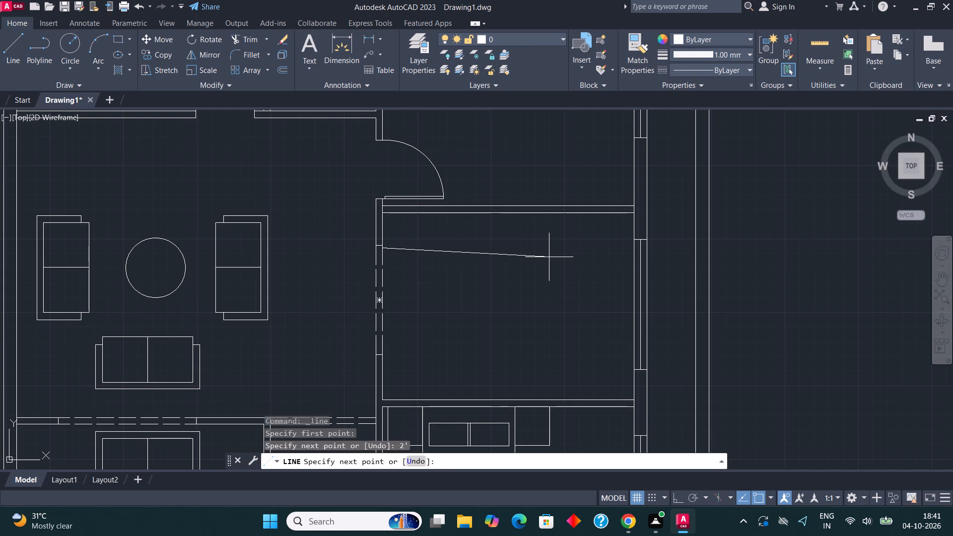
{"action": "key", "text": "F8"}
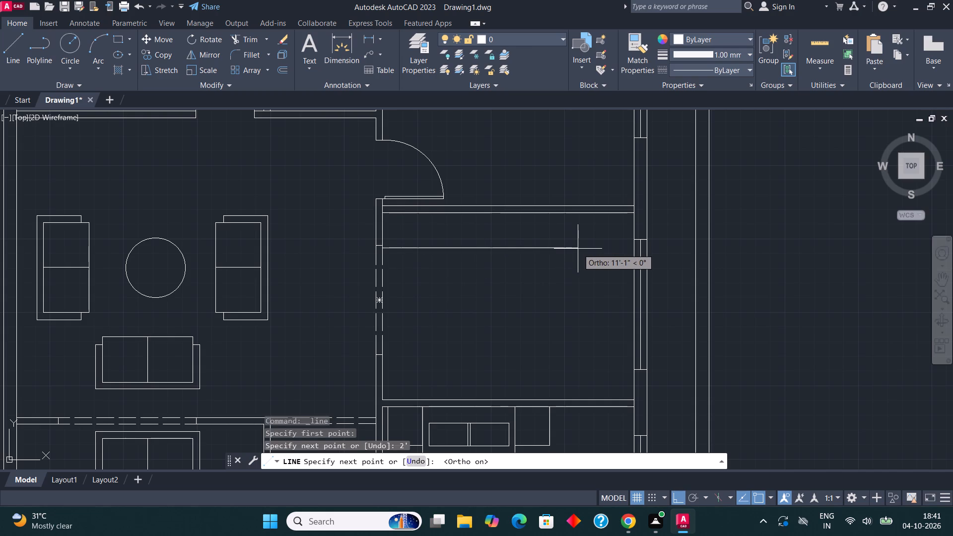
{"action": "left_click", "coordinate": [578, 249]}
{"action": "key", "text": "Escape"}
Draw a line 2' up from the same room's lower-left inner corner, then horizontally right to just short of the right wall.
{"action": "left_click", "coordinate": [22, 41]}
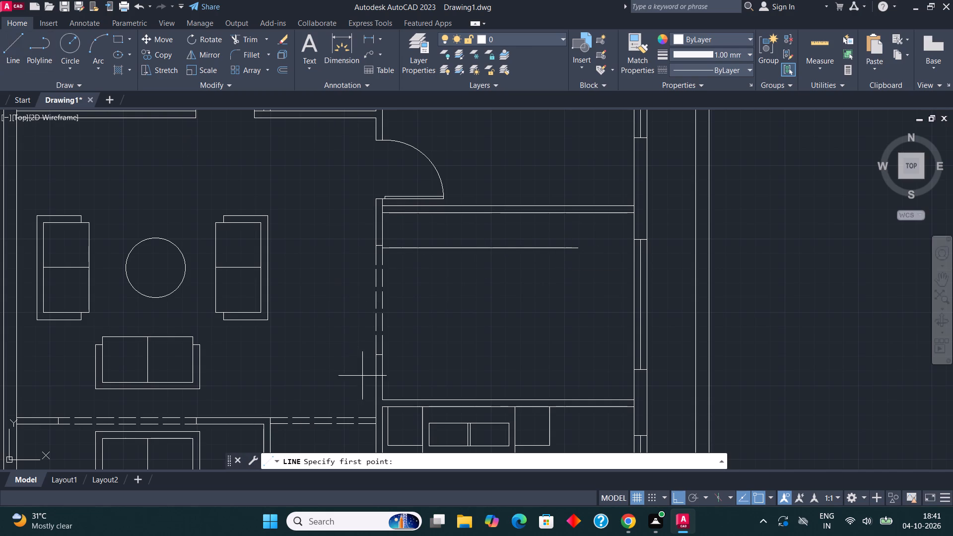
{"action": "left_click", "coordinate": [381, 398]}
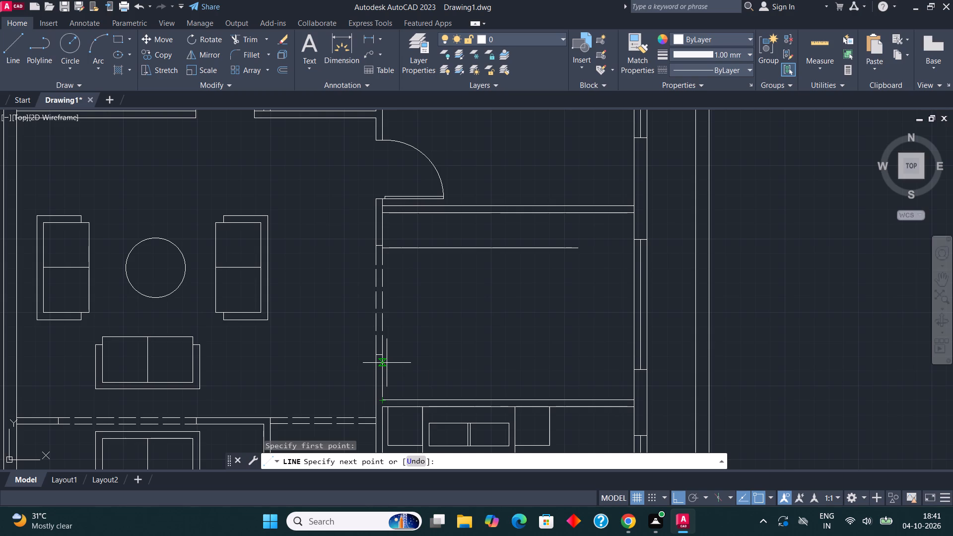
{"action": "type", "text": "2'"}
{"action": "key", "text": "Return"}
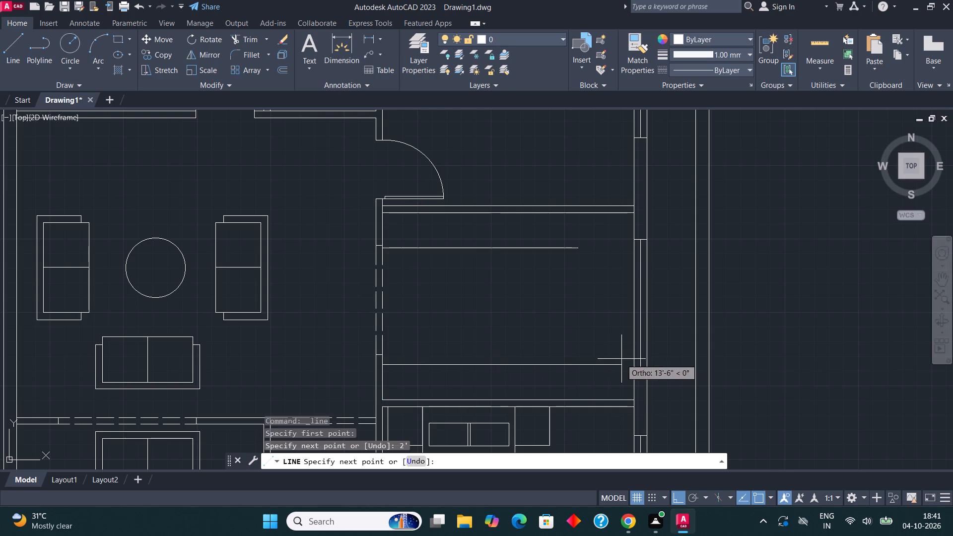
{"action": "left_click", "coordinate": [592, 373]}
{"action": "key", "text": "Escape"}
Draw a line 2' left from the room's right wall, level with the lower counter line, then straight up to the upper counter line's level.
{"action": "left_click", "coordinate": [13, 39]}
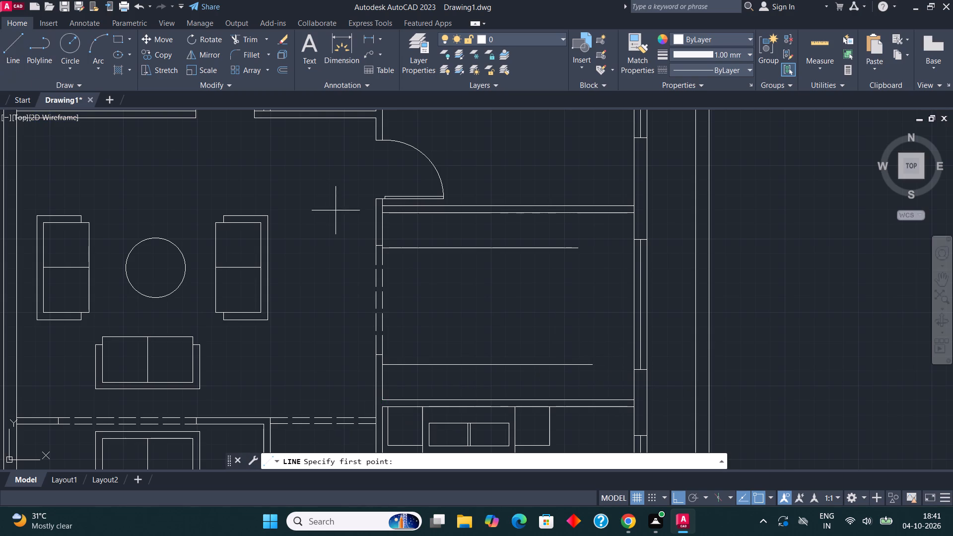
{"action": "scroll", "coordinate": [636, 413], "scroll_direction": "up", "scroll_amount": 2}
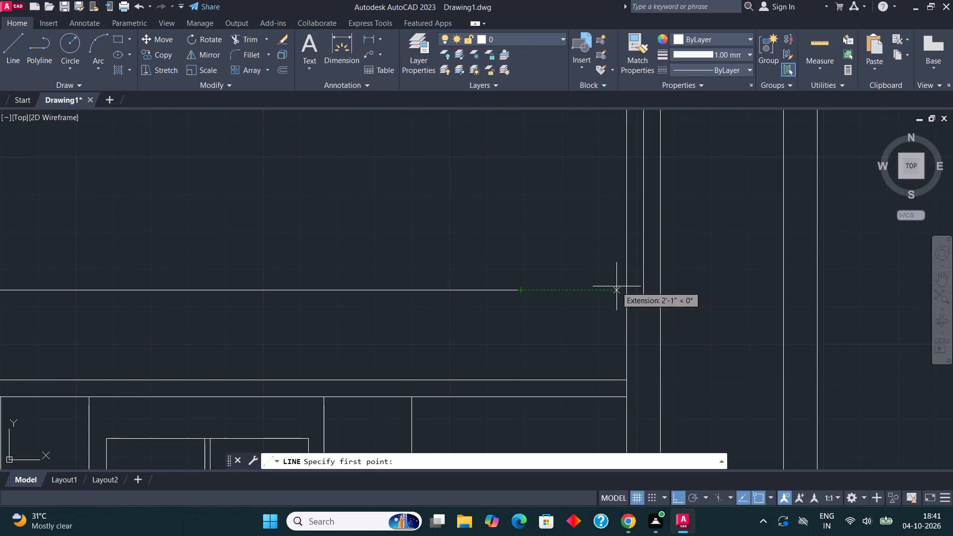
{"action": "left_click", "coordinate": [627, 286]}
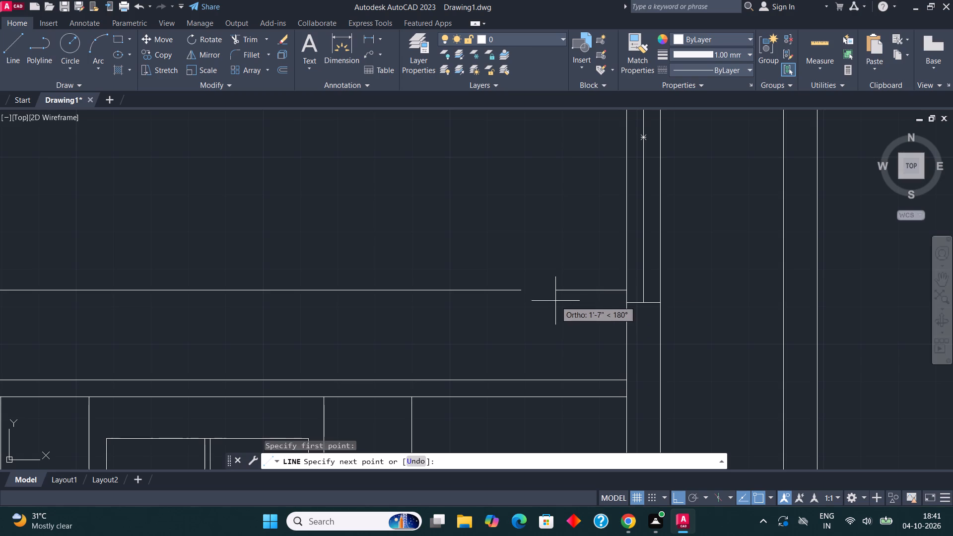
{"action": "type", "text": "2'"}
{"action": "key", "text": "Return"}
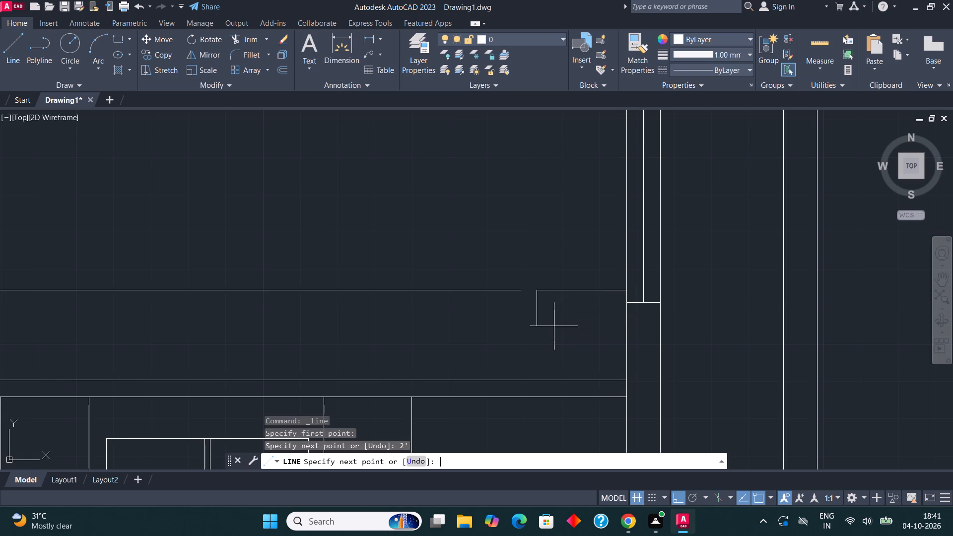
{"action": "scroll", "coordinate": [555, 331], "scroll_direction": "down", "scroll_amount": 2}
{"action": "left_click", "coordinate": [550, 198]}
{"action": "key", "text": "Escape"}
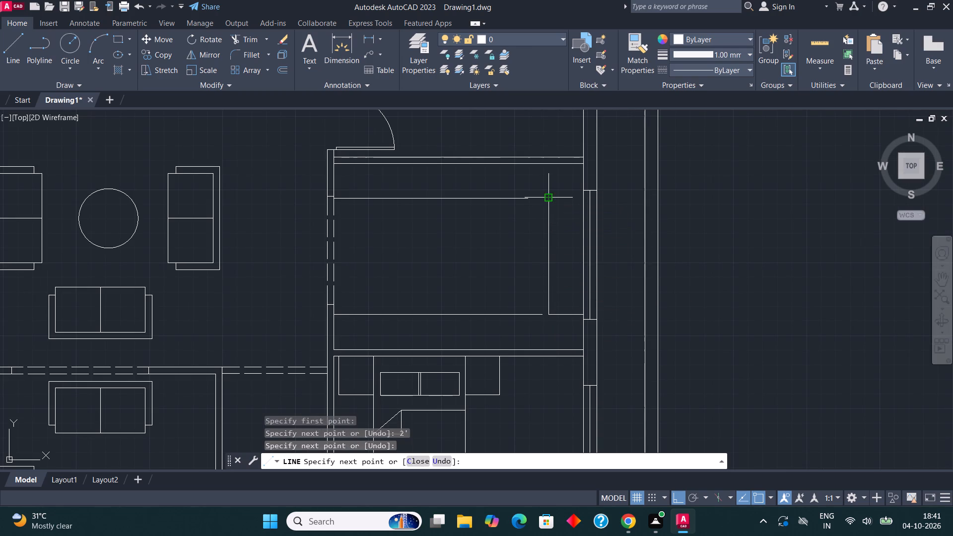
Trim away the short horizontal stub joining the vertical counter line to the room's right wall.
{"action": "left_click", "coordinate": [245, 38]}
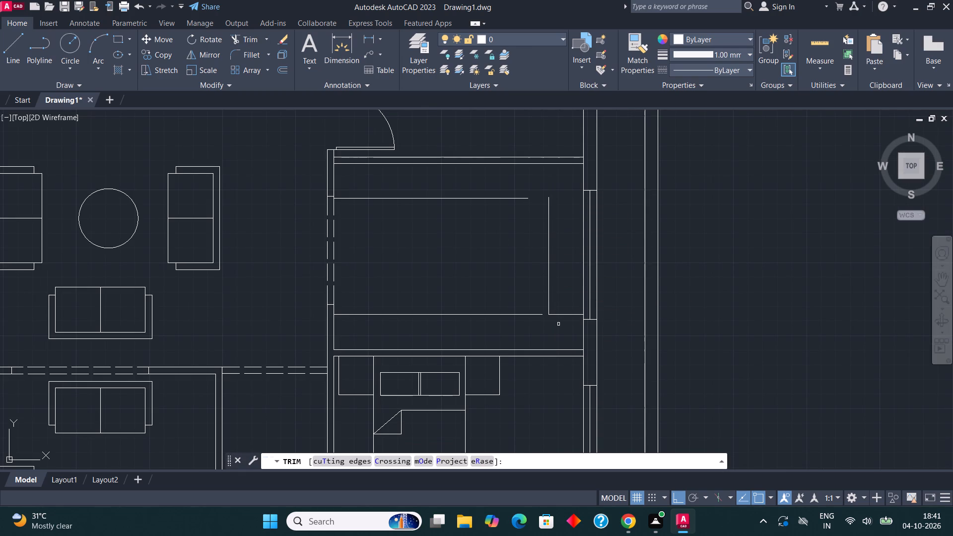
{"action": "left_click", "coordinate": [558, 324]}
{"action": "left_click", "coordinate": [559, 278]}
{"action": "key", "text": "Escape"}
Fillet the vertical counter line with the upper and lower counter lines so both corners meet.
{"action": "left_click", "coordinate": [252, 58]}
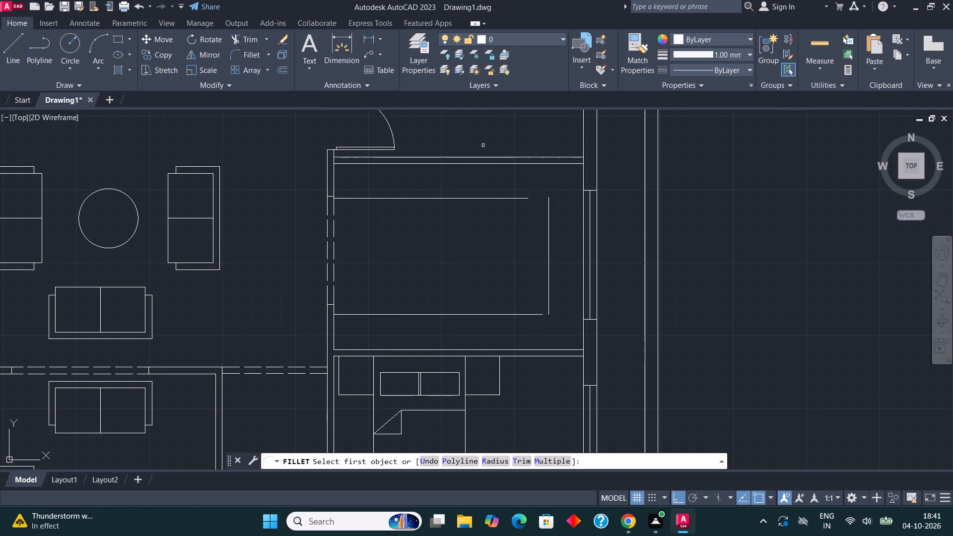
{"action": "left_click", "coordinate": [527, 200]}
{"action": "left_click", "coordinate": [549, 209]}
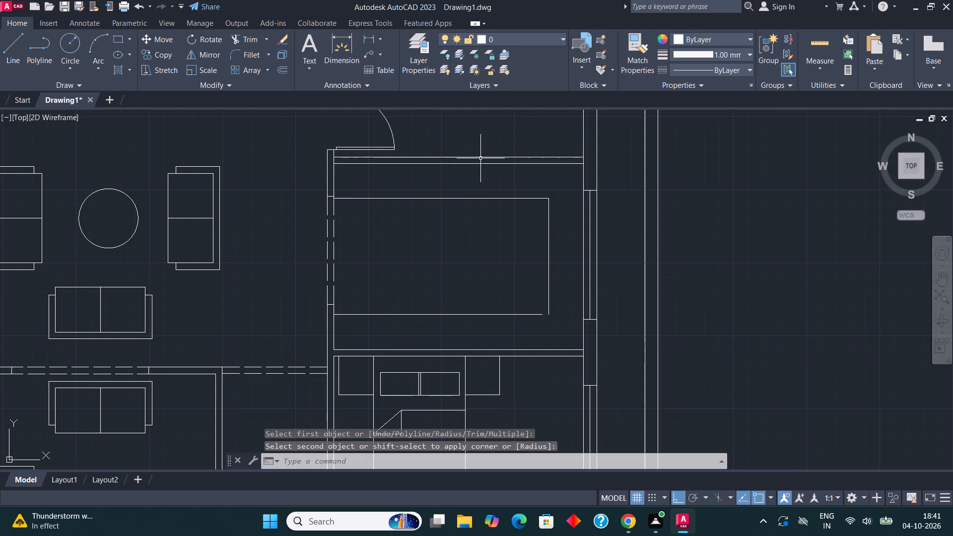
{"action": "left_click", "coordinate": [251, 54]}
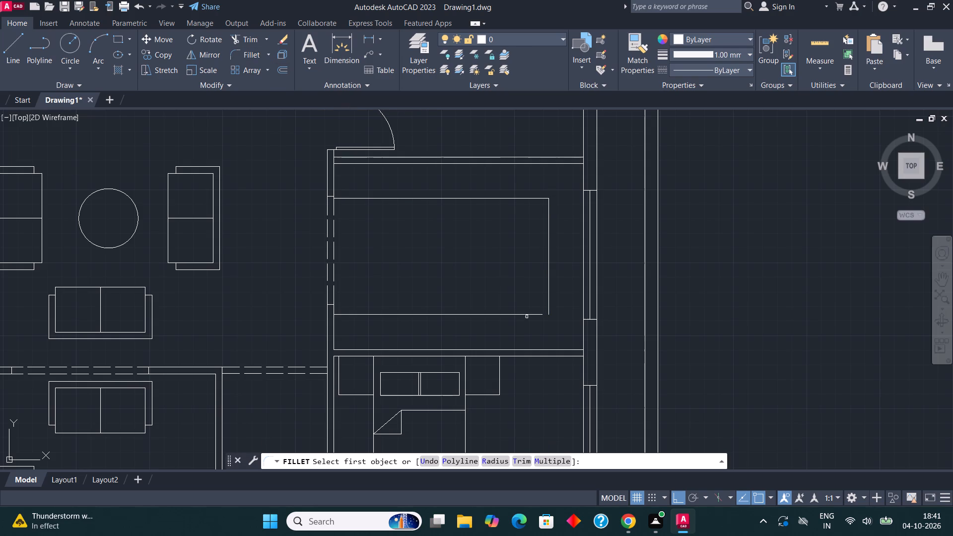
{"action": "left_click", "coordinate": [529, 313]}
{"action": "left_click", "coordinate": [550, 302]}
{"action": "middle_click_drag", "start_coordinate": [541, 334], "coordinate": [541, 311]}
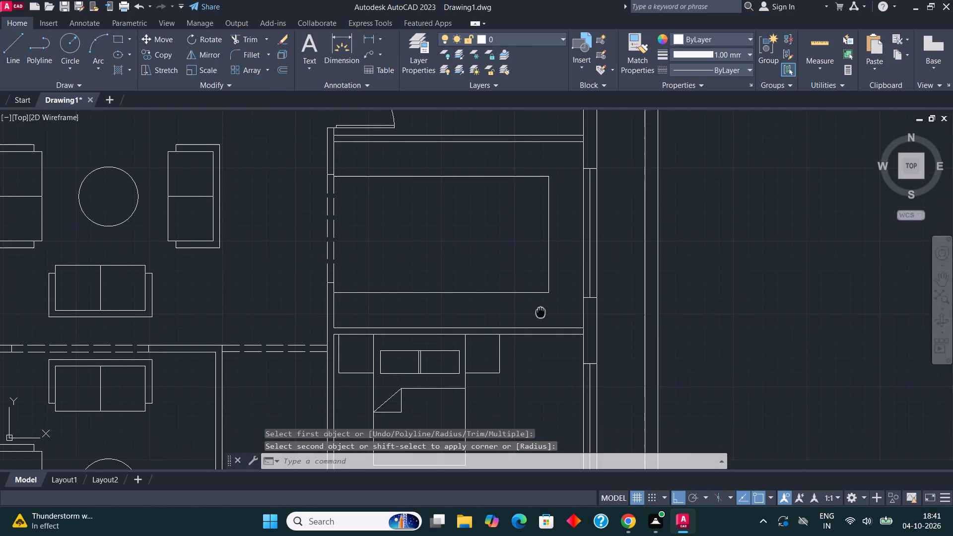
{"action": "middle_click_drag", "start_coordinate": [541, 311], "coordinate": [541, 310]}
{"action": "key", "text": "Escape"}
Draw a horizontal stove rectangle on the upper counter, between the wall and the counter line.
{"action": "scroll", "coordinate": [492, 298], "scroll_direction": "up", "scroll_amount": 1}
{"action": "left_click", "coordinate": [118, 38]}
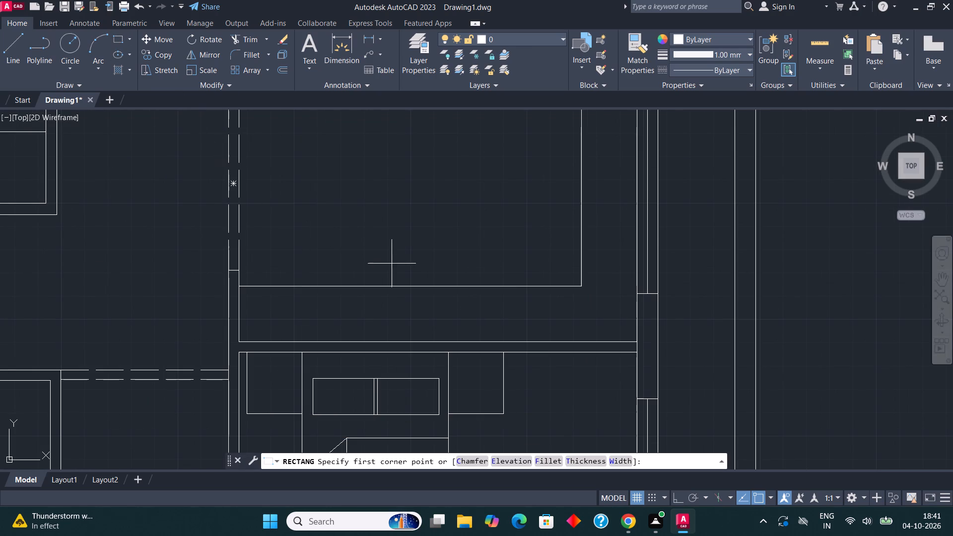
{"action": "middle_click_drag", "start_coordinate": [462, 299], "coordinate": [453, 366]}
{"action": "scroll", "coordinate": [453, 364], "scroll_direction": "down", "scroll_amount": 1}
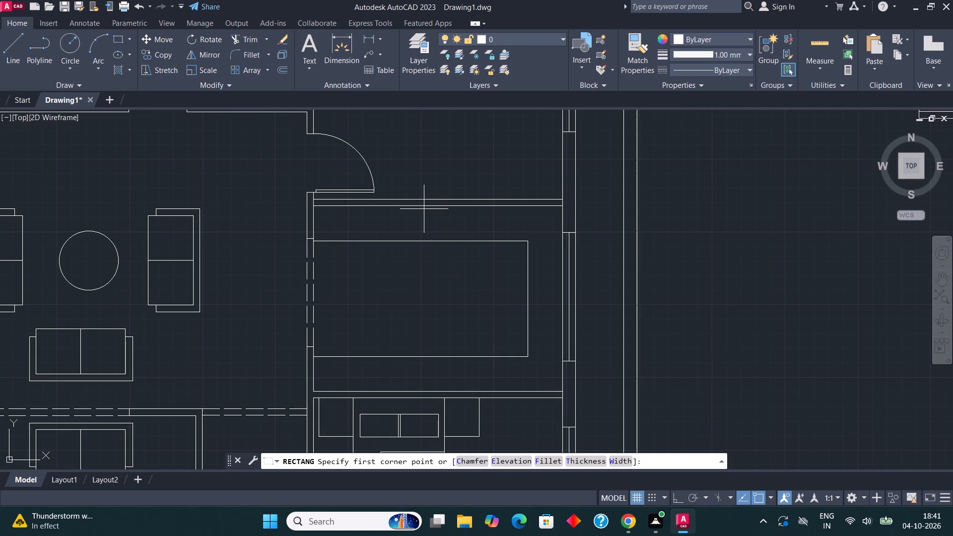
{"action": "scroll", "coordinate": [424, 208], "scroll_direction": "up", "scroll_amount": 3}
{"action": "left_click", "coordinate": [365, 218]}
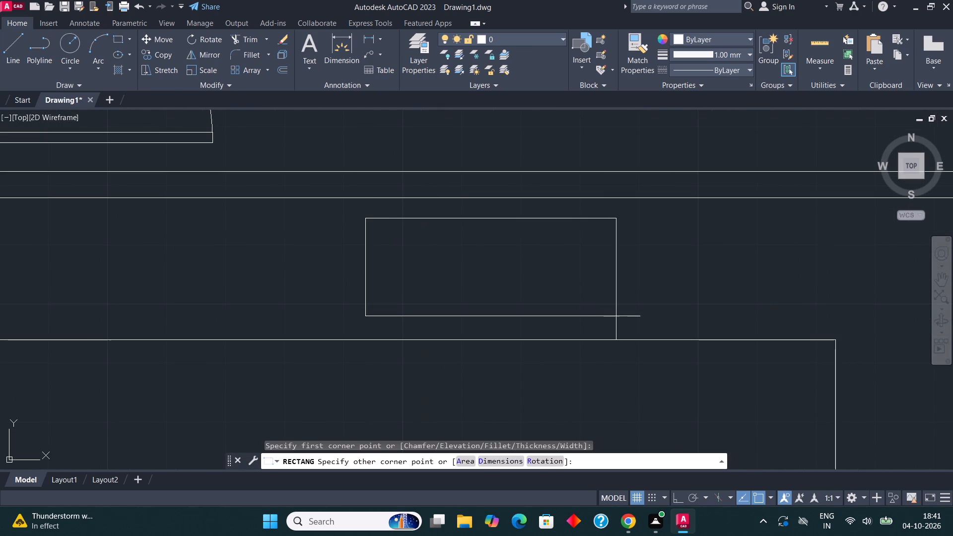
{"action": "left_click", "coordinate": [578, 324]}
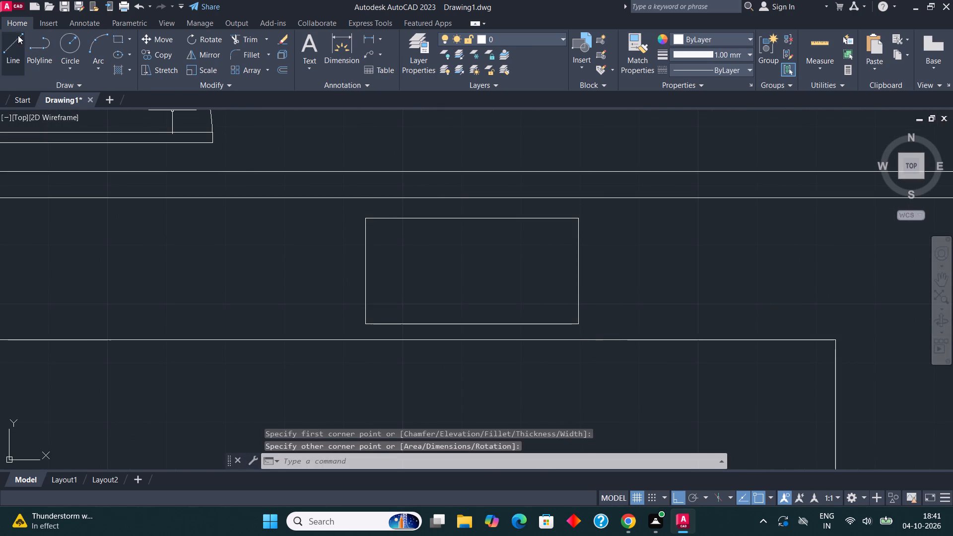
Draw a burner circle of about 4" radius in the stove's lower-left part, crossed by horizontal and vertical diameter lines.
{"action": "left_click", "coordinate": [69, 41]}
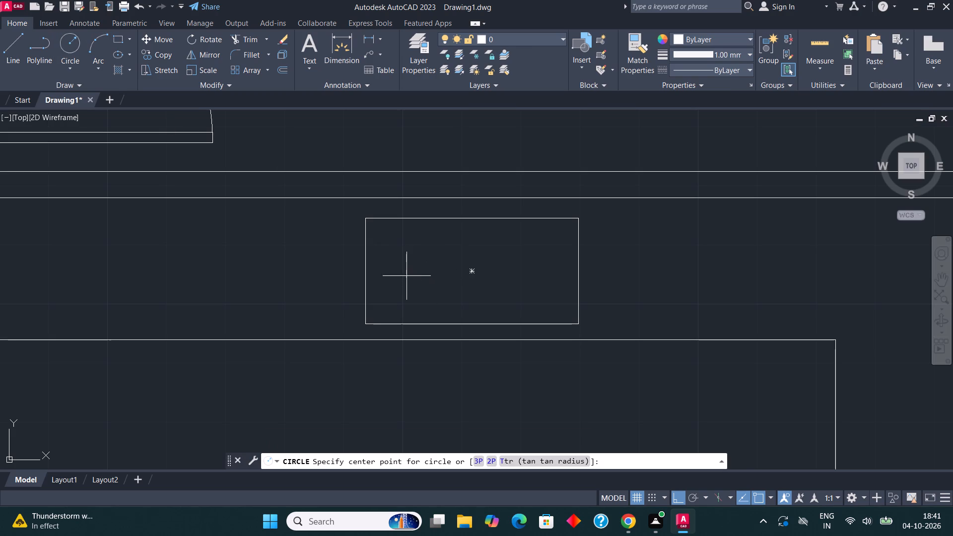
{"action": "left_click", "coordinate": [405, 284]}
{"action": "left_click", "coordinate": [417, 306]}
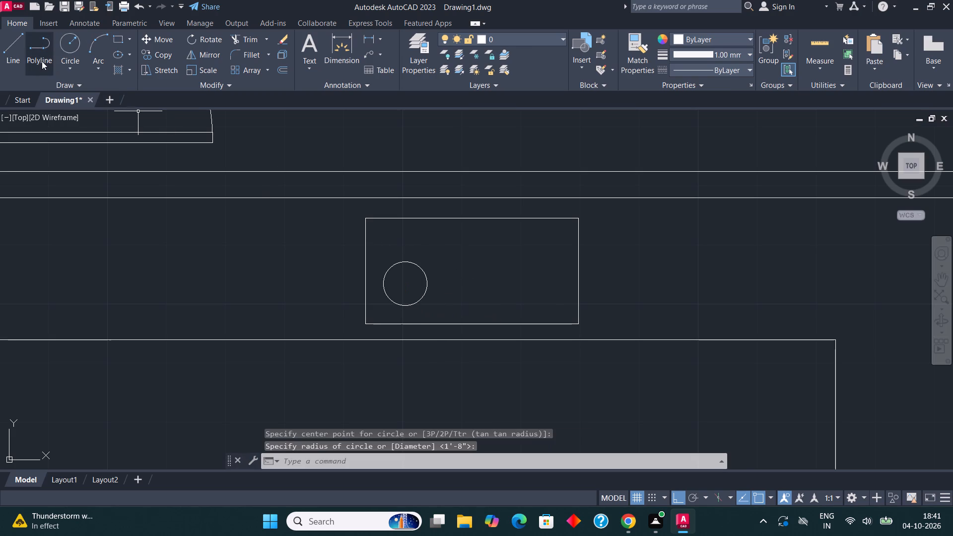
{"action": "left_click", "coordinate": [21, 50]}
{"action": "left_click", "coordinate": [381, 284]}
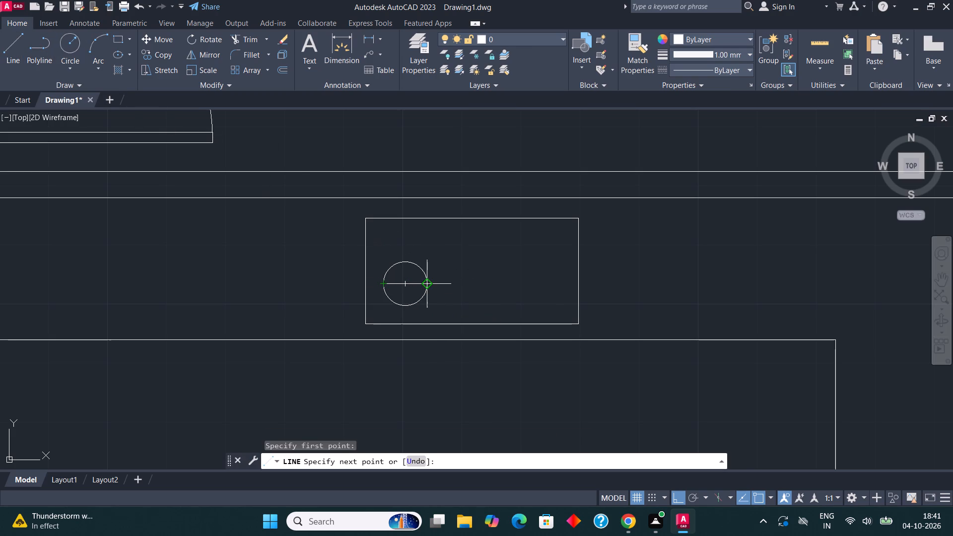
{"action": "left_click", "coordinate": [428, 283]}
{"action": "left_click", "coordinate": [20, 41]}
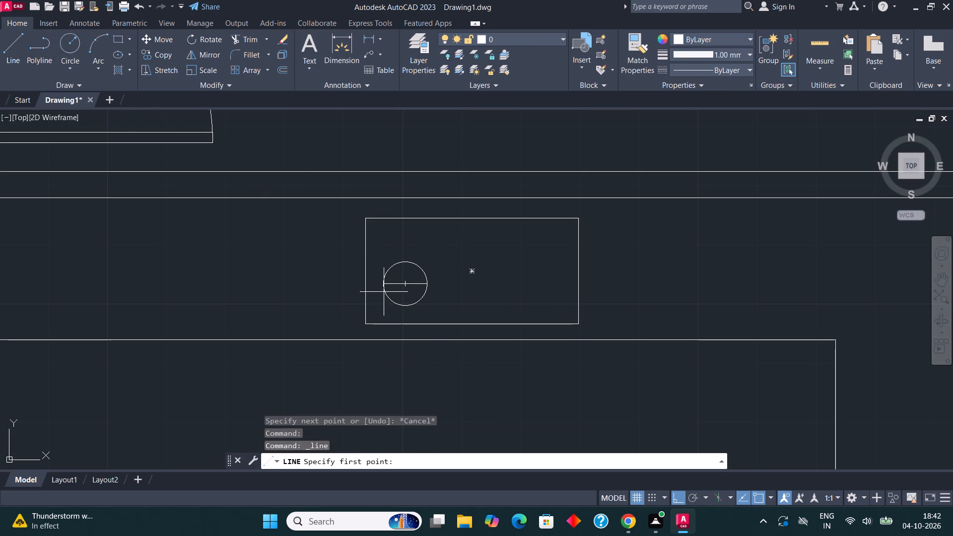
{"action": "left_click", "coordinate": [405, 305]}
{"action": "left_click", "coordinate": [403, 262]}
{"action": "key", "text": "Escape"}
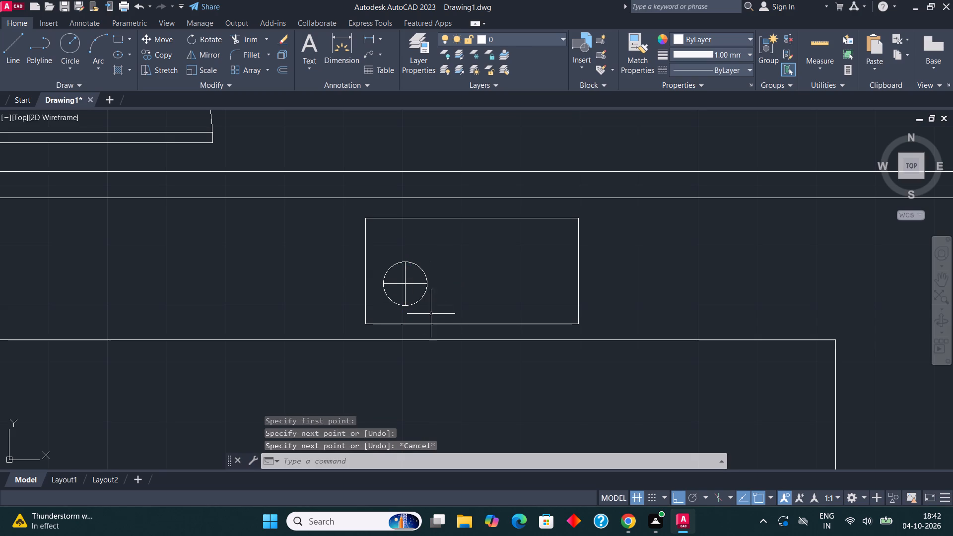
Copy the crossed burner circle about 1'-10" right, then, with Ortho off, to the stove's upper middle.
{"action": "left_click_drag", "start_coordinate": [432, 313], "coordinate": [430, 307]}
{"action": "left_click", "coordinate": [380, 257]}
{"action": "left_click", "coordinate": [173, 57]}
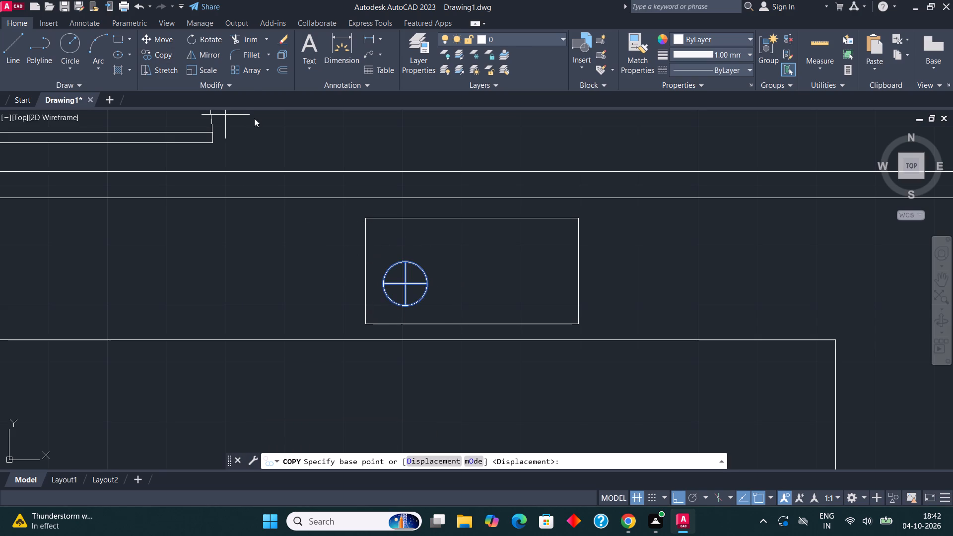
{"action": "left_click", "coordinate": [414, 285]}
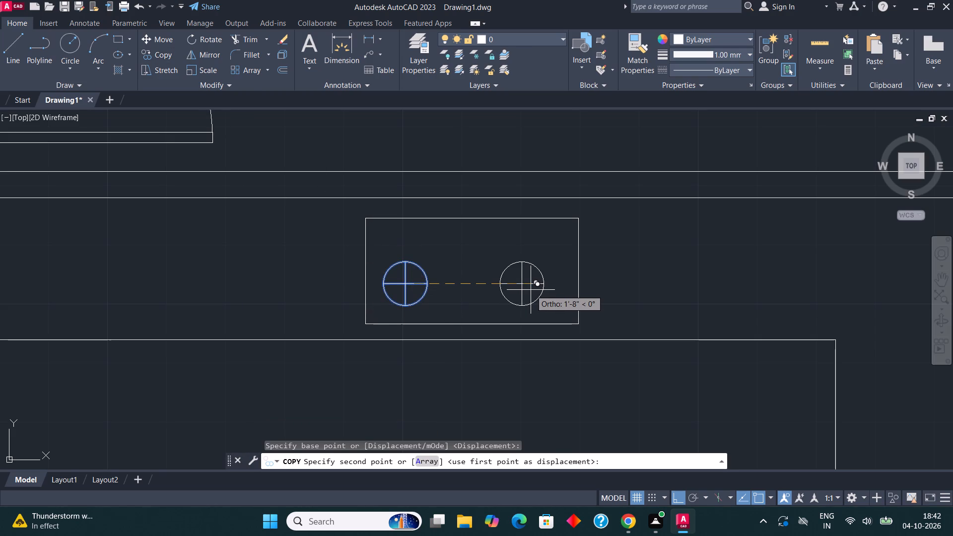
{"action": "left_click", "coordinate": [543, 292]}
{"action": "key", "text": "F8"}
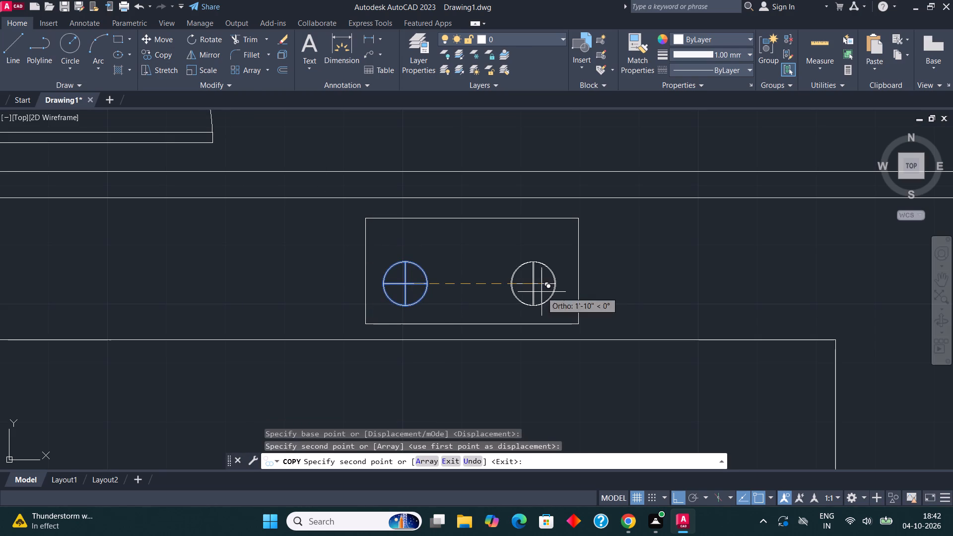
{"action": "left_click", "coordinate": [480, 248]}
{"action": "scroll", "coordinate": [465, 267], "scroll_direction": "down", "scroll_amount": 2}
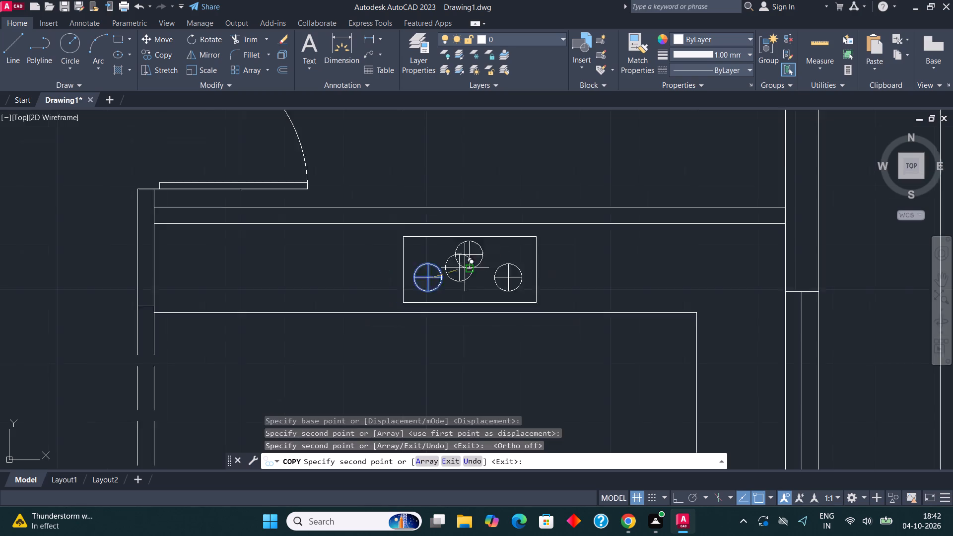
{"action": "scroll", "coordinate": [465, 268], "scroll_direction": "down", "scroll_amount": 1}
{"action": "key", "text": "Escape"}
Draw a vertical sink rectangle on the right-hand counter, beside the window and clear of the counter line.
{"action": "middle_click_drag", "start_coordinate": [587, 321], "coordinate": [558, 240]}
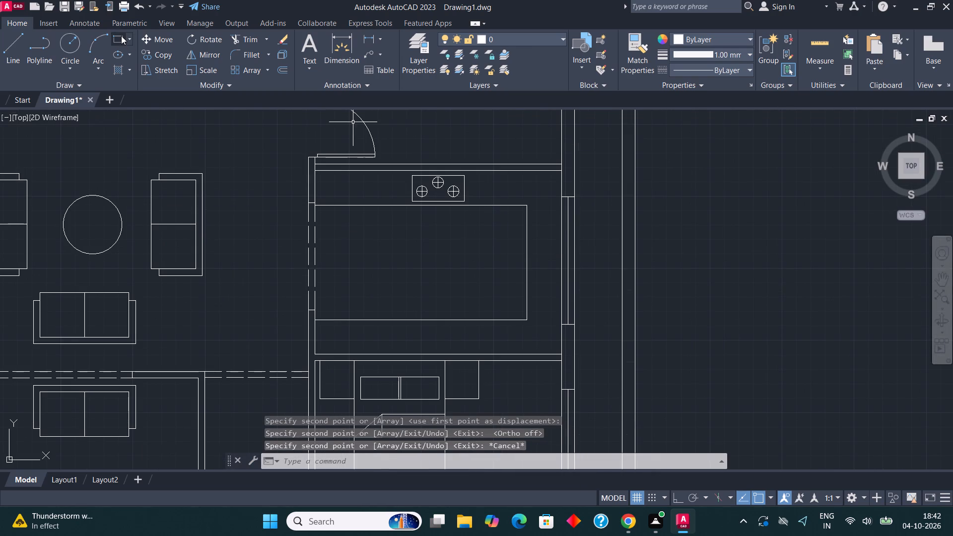
{"action": "left_click", "coordinate": [121, 35]}
{"action": "scroll", "coordinate": [534, 258], "scroll_direction": "up", "scroll_amount": 3}
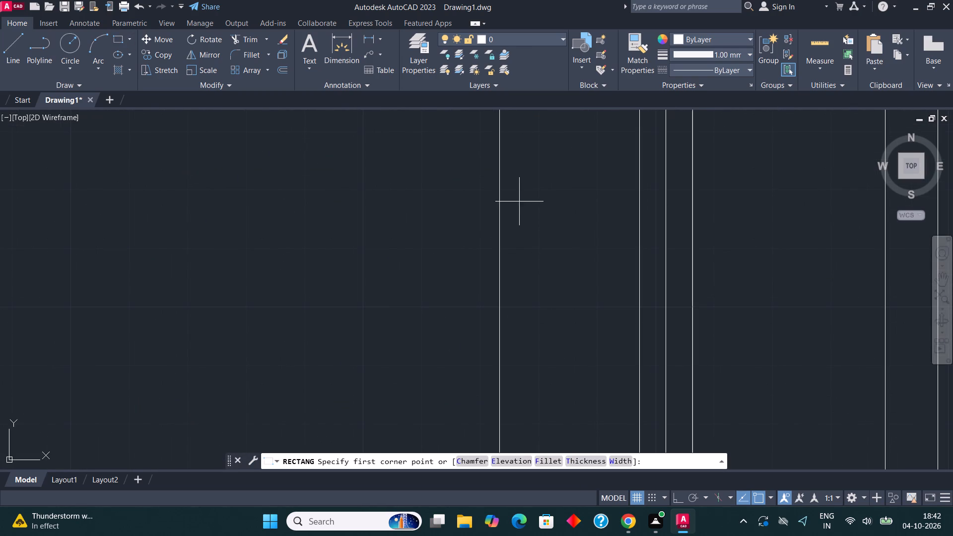
{"action": "left_click", "coordinate": [513, 188]}
{"action": "scroll", "coordinate": [535, 257], "scroll_direction": "down", "scroll_amount": 2}
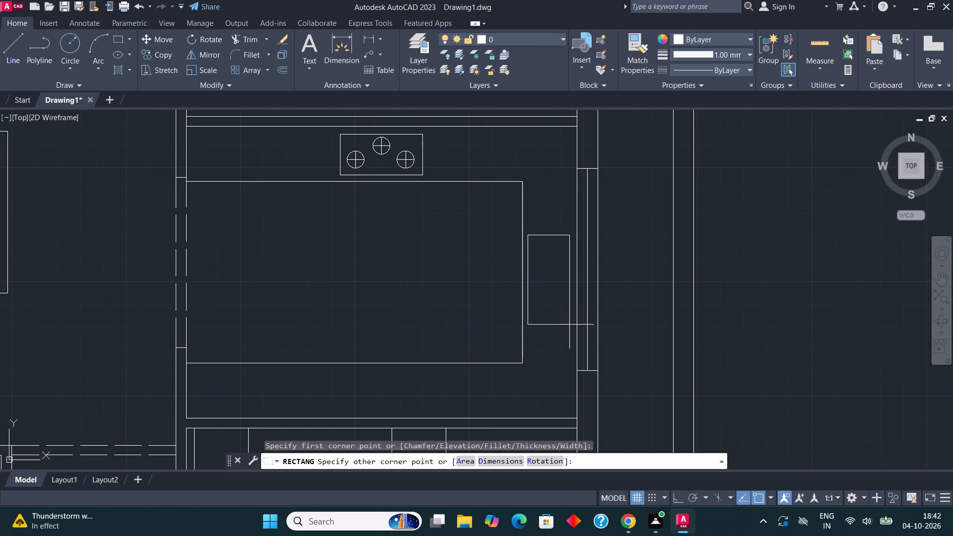
{"action": "left_click", "coordinate": [570, 317]}
Divide the sink rectangle with a horizontal line slightly below its middle, from its left edge to its right edge.
{"action": "middle_click_drag", "start_coordinate": [598, 267], "coordinate": [559, 276]}
{"action": "scroll", "coordinate": [559, 276], "scroll_direction": "up", "scroll_amount": 1}
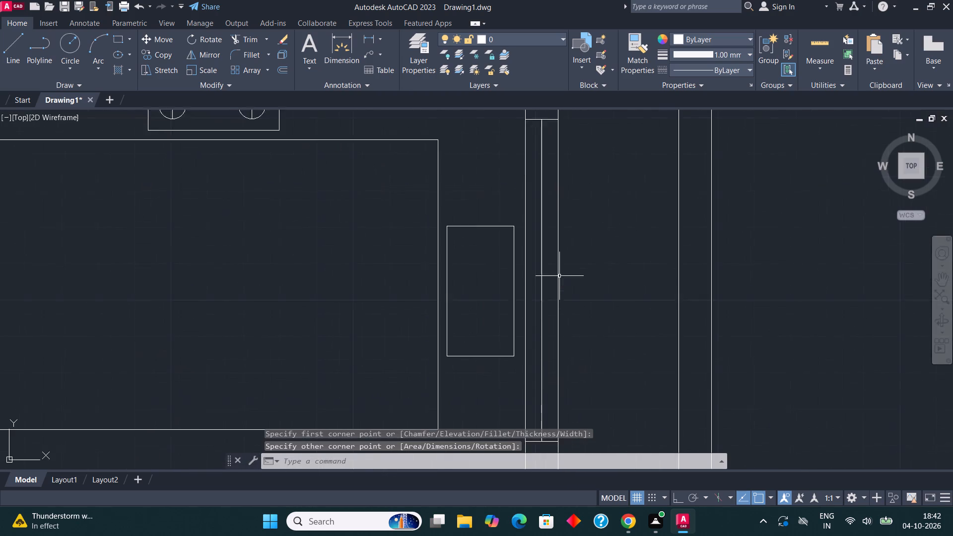
{"action": "scroll", "coordinate": [559, 276], "scroll_direction": "up", "scroll_amount": 1}
{"action": "left_click", "coordinate": [13, 50]}
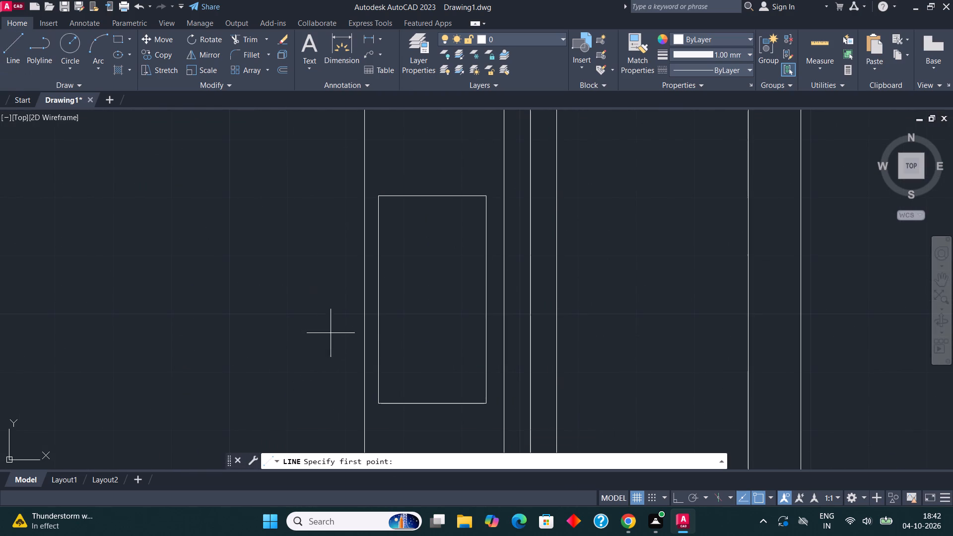
{"action": "left_click", "coordinate": [378, 315]}
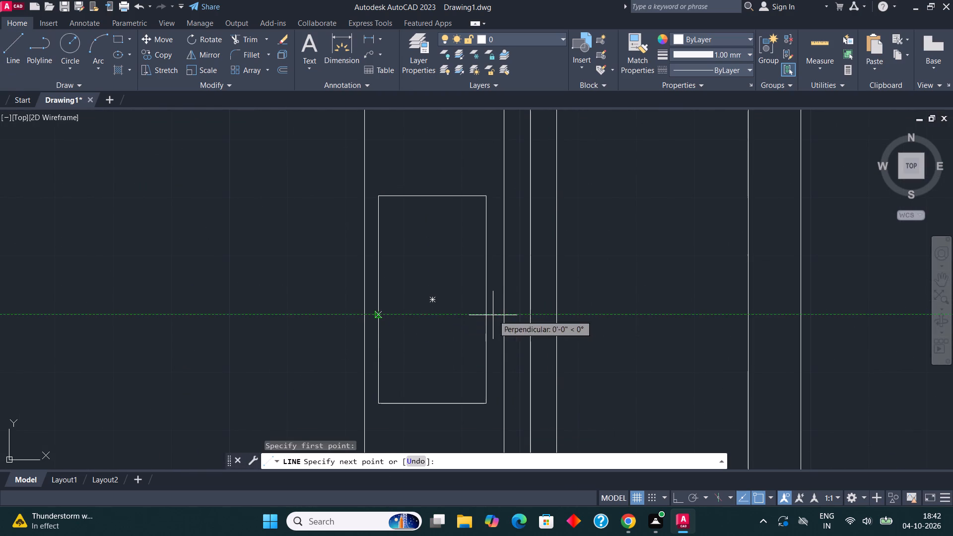
{"action": "left_click", "coordinate": [481, 313]}
{"action": "key", "text": "Escape"}
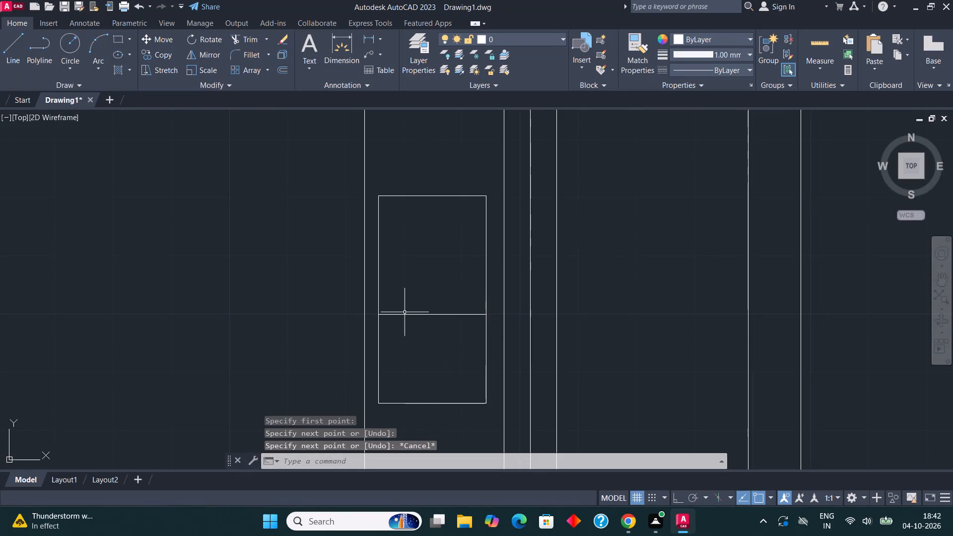
Draw an inset rectangle in the sink's upper compartment and a small drain circle near the centre of the lower one.
{"action": "left_click", "coordinate": [116, 40]}
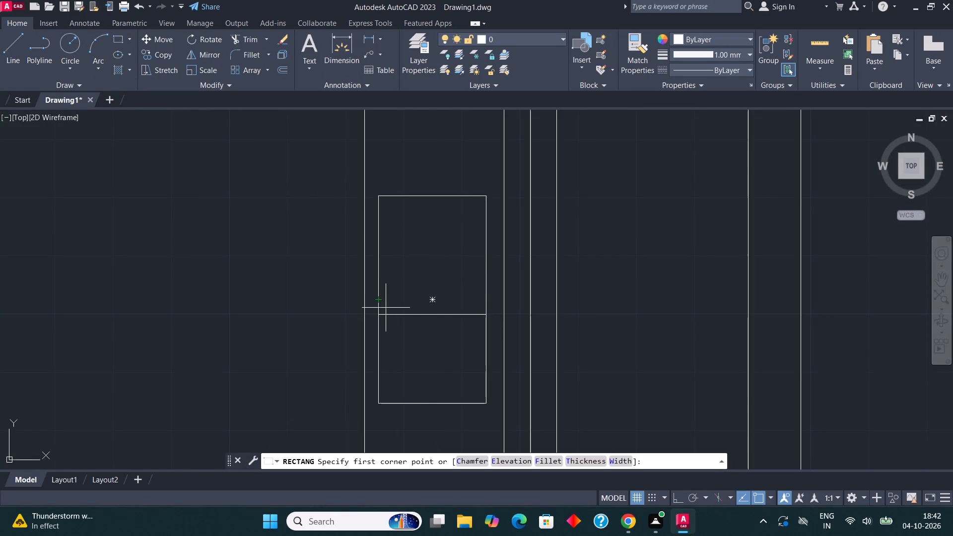
{"action": "left_click", "coordinate": [386, 308]}
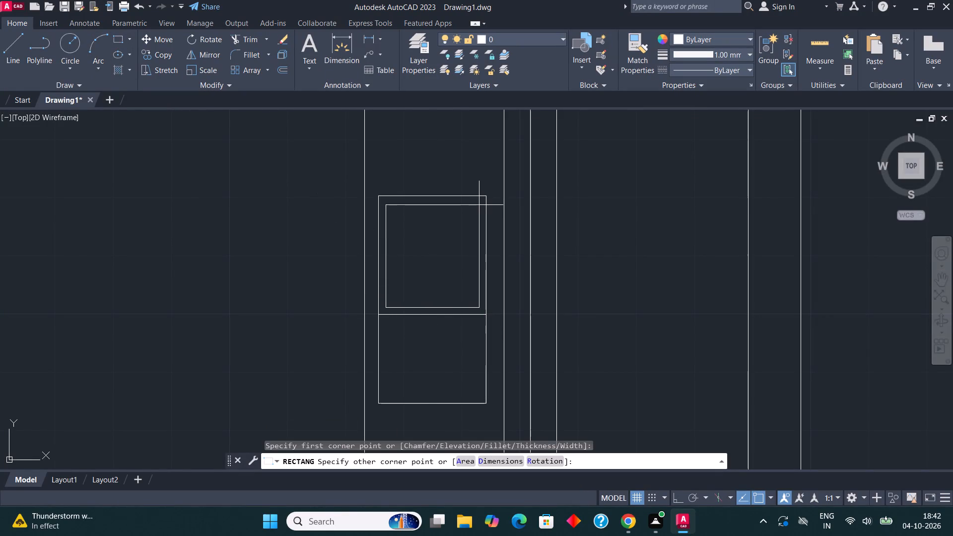
{"action": "left_click", "coordinate": [479, 203]}
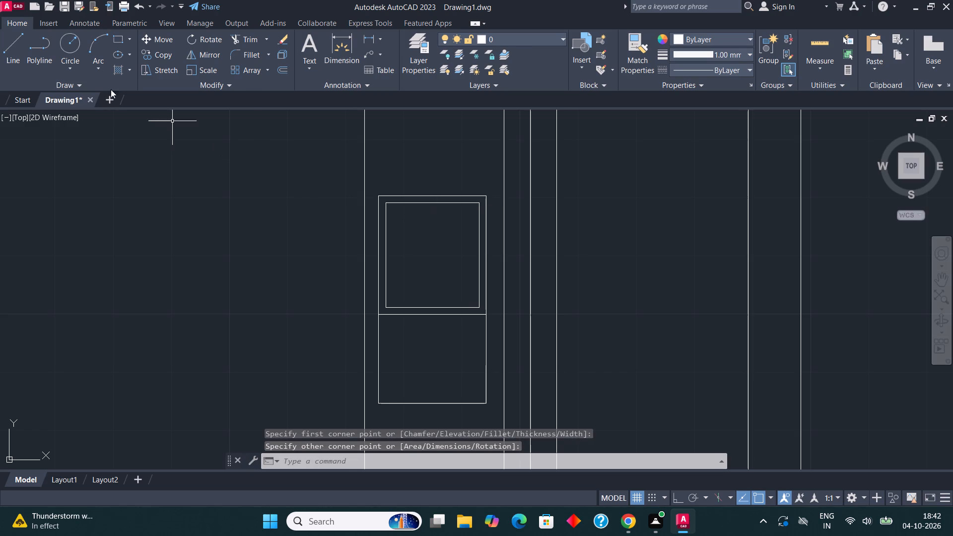
{"action": "left_click", "coordinate": [75, 40]}
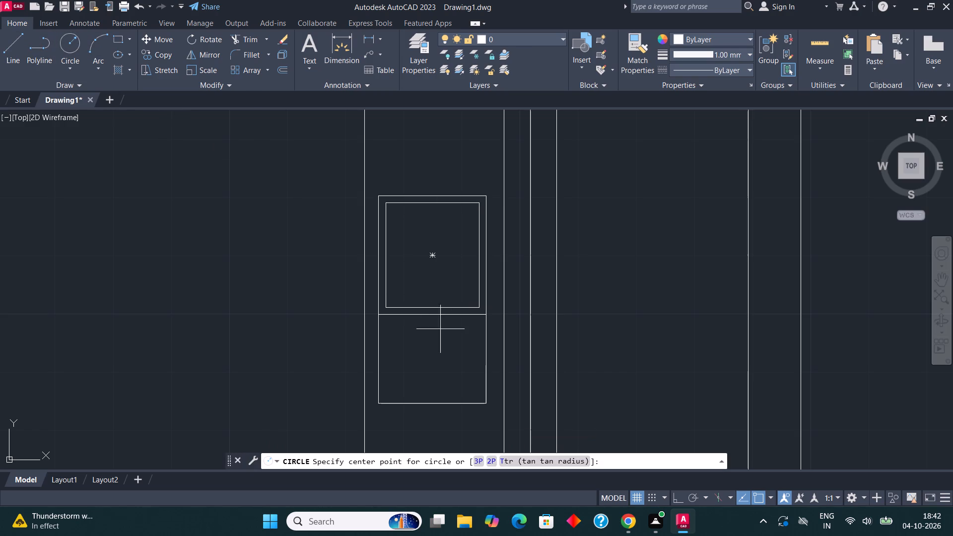
{"action": "left_click", "coordinate": [433, 358]}
{"action": "left_click", "coordinate": [437, 365]}
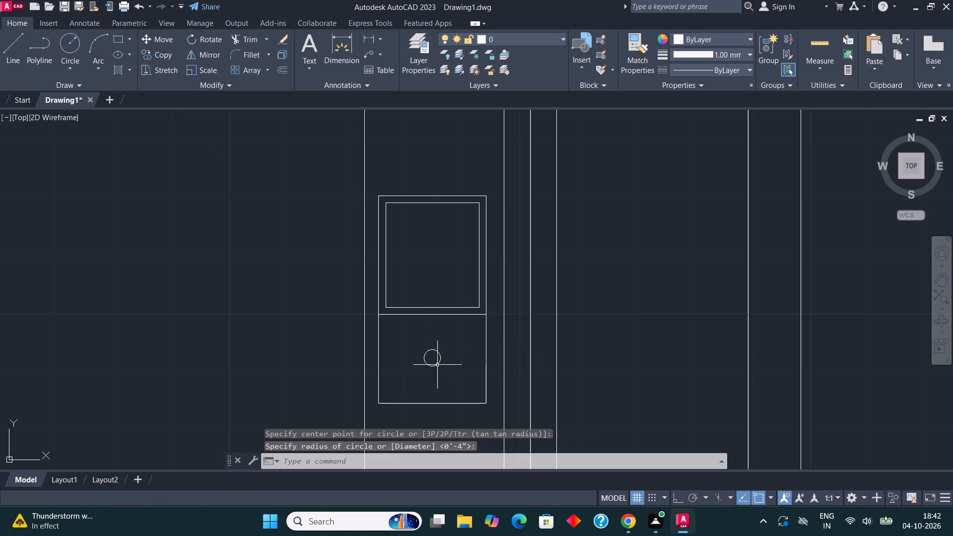
With Ortho on, draw a horizontal line about 1' long just below the inset rectangle's top edge.
{"action": "left_click", "coordinate": [12, 48]}
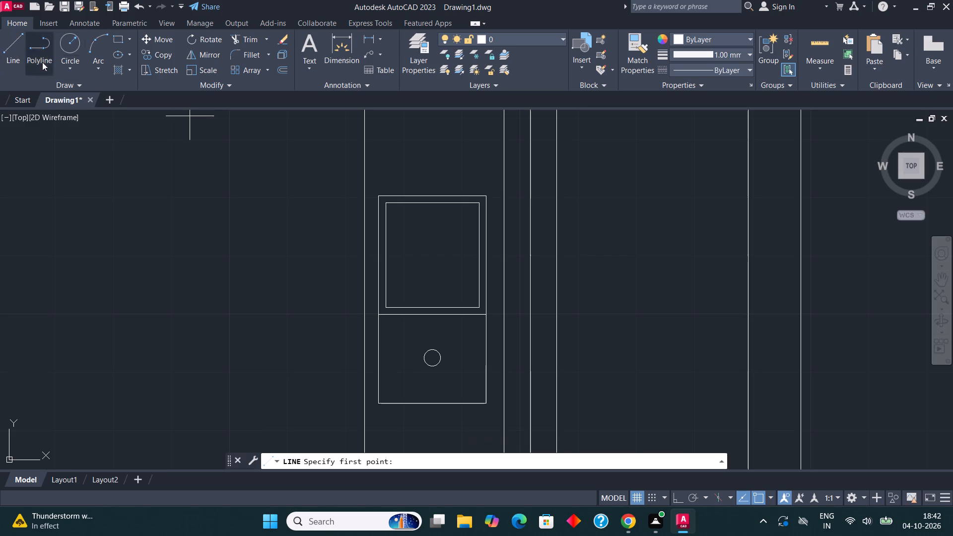
{"action": "left_click", "coordinate": [394, 214]}
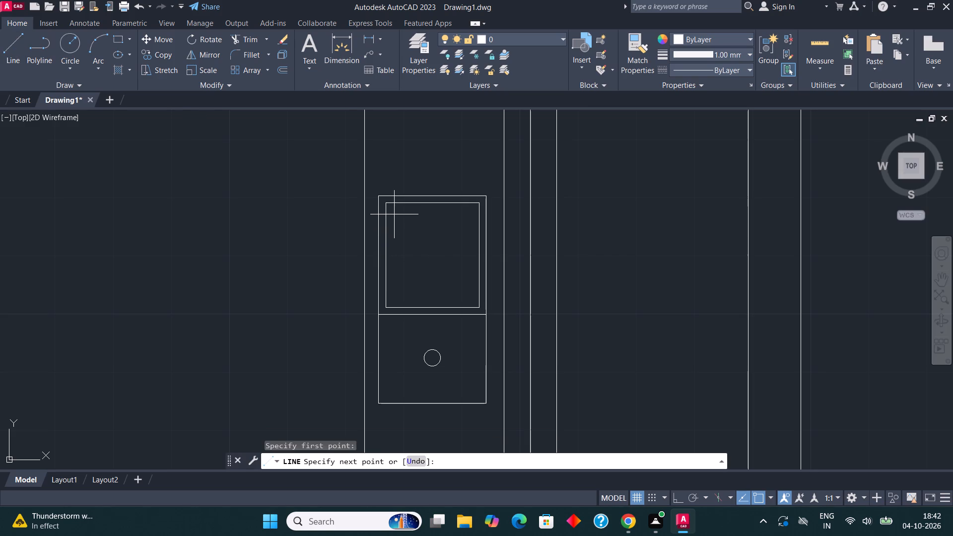
{"action": "key", "text": "F8"}
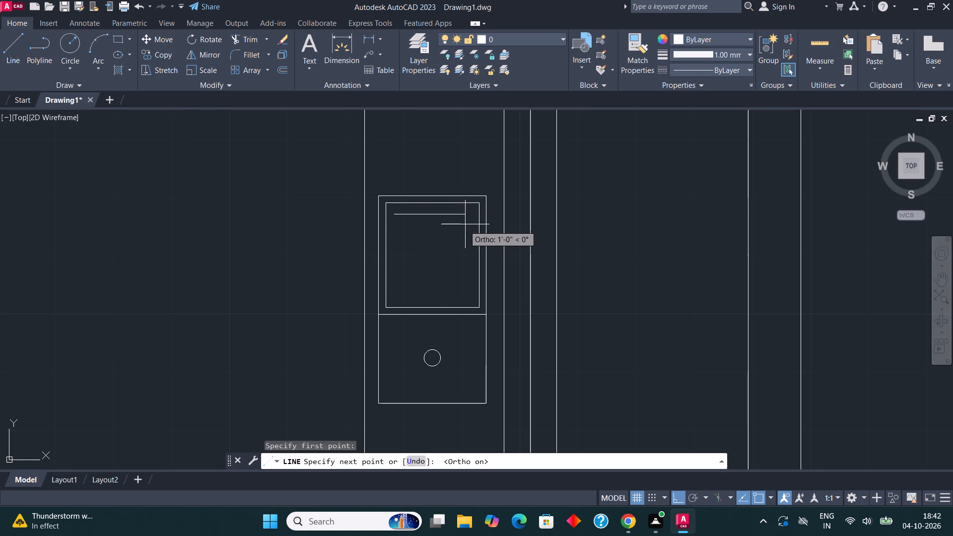
{"action": "left_click", "coordinate": [470, 218]}
{"action": "key", "text": "Escape"}
Copy the short horizontal line six times straight down at roughly even spacing to fill the sink's inset rectangle.
{"action": "left_click", "coordinate": [448, 212]}
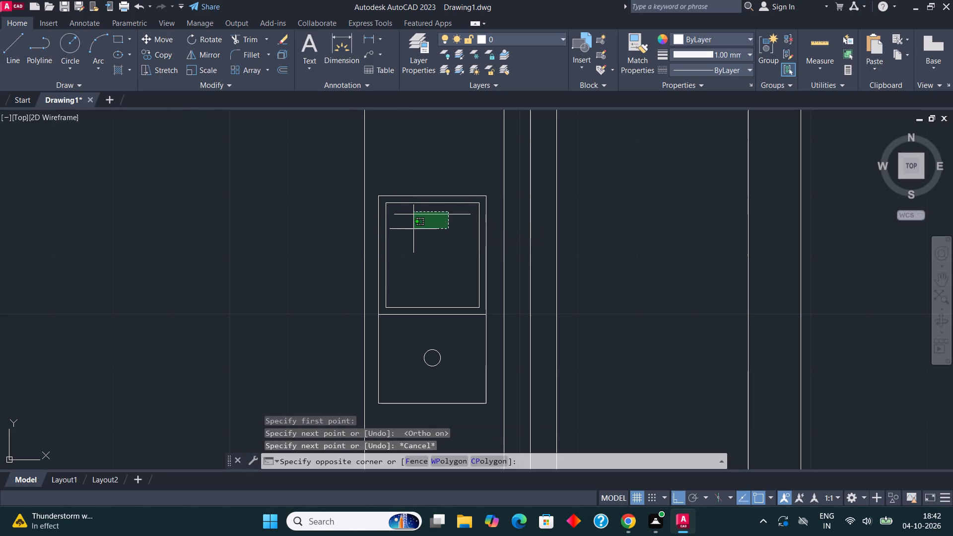
{"action": "left_click", "coordinate": [413, 229]}
{"action": "left_click", "coordinate": [154, 53]}
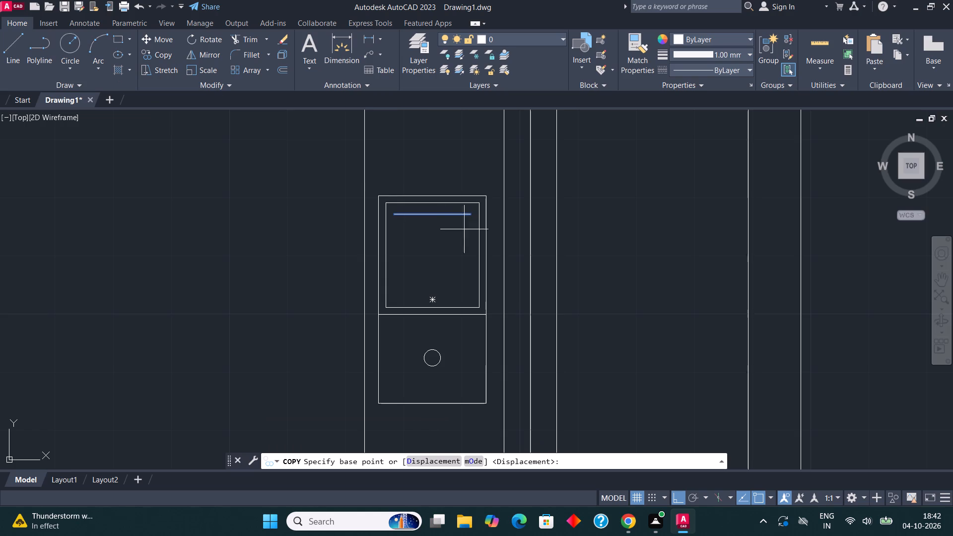
{"action": "left_click", "coordinate": [425, 217]}
{"action": "left_click", "coordinate": [427, 227]}
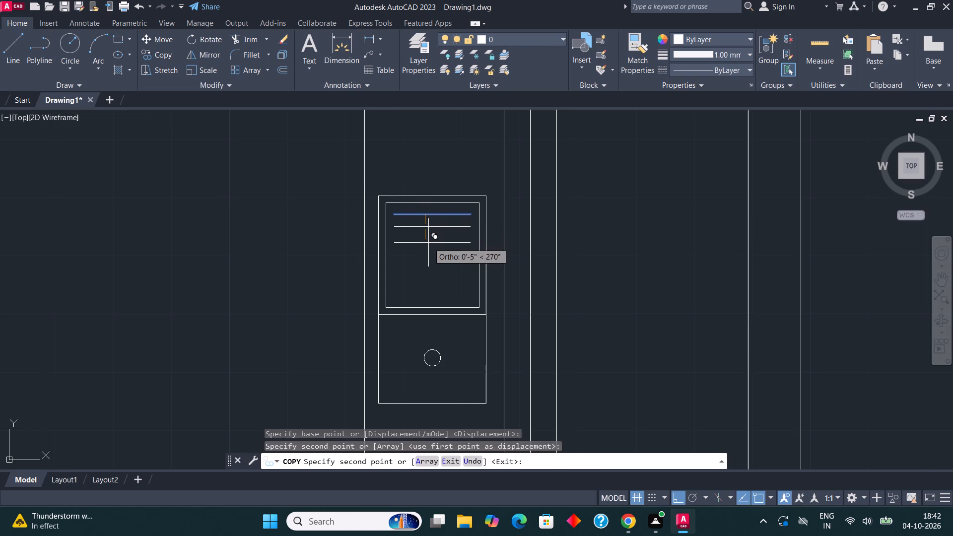
{"action": "left_click", "coordinate": [428, 241]}
{"action": "left_click", "coordinate": [430, 253]}
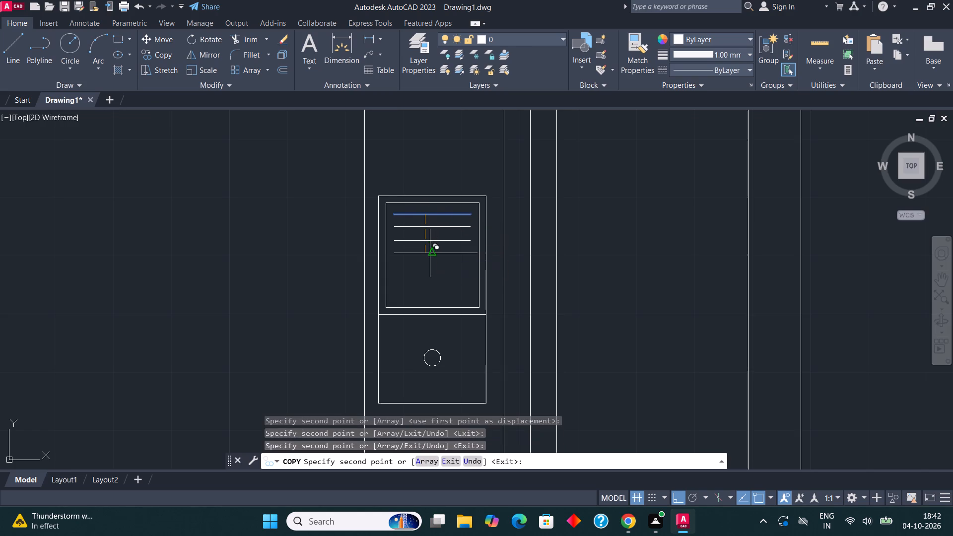
{"action": "left_click", "coordinate": [431, 267]}
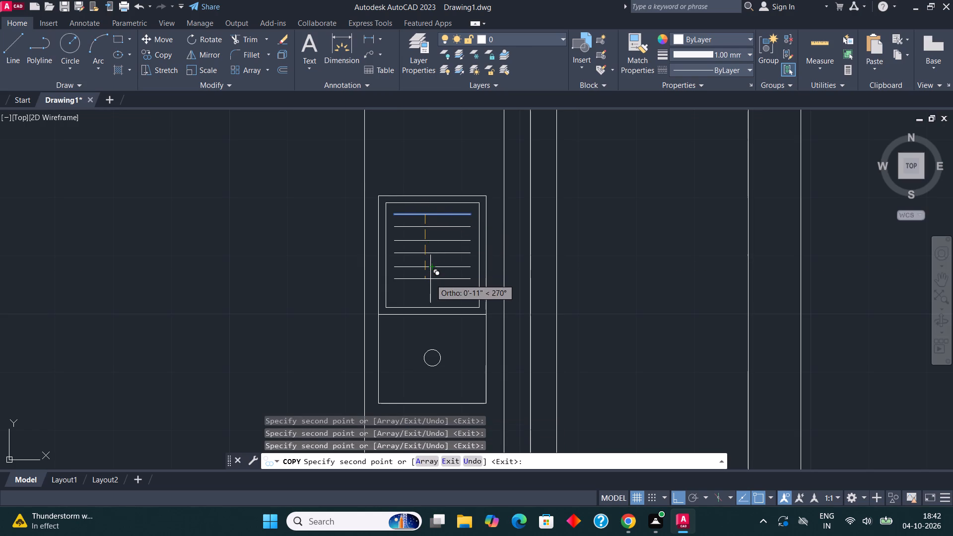
{"action": "left_click", "coordinate": [429, 280]}
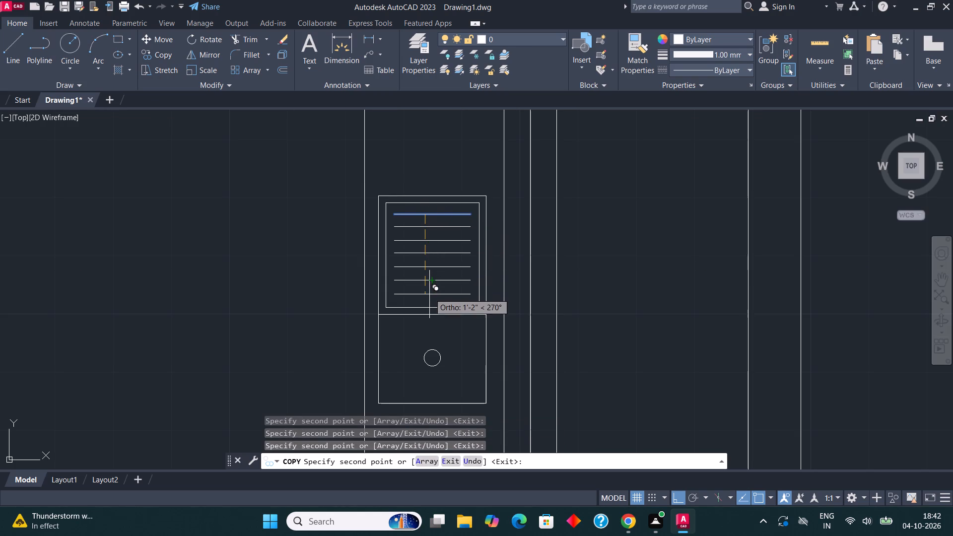
{"action": "left_click", "coordinate": [429, 294]}
{"action": "key", "text": "Escape"}
Draw a small rectangle directly below the house wall's outer corner beside the car porch, ending level with the window's near edge.
{"action": "scroll", "coordinate": [456, 265], "scroll_direction": "down", "scroll_amount": 3}
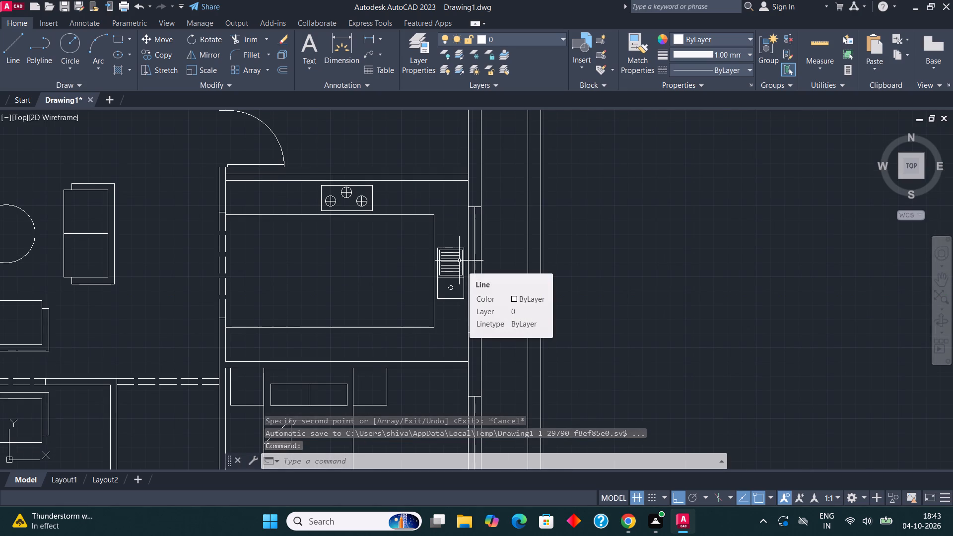
{"action": "scroll", "coordinate": [465, 220], "scroll_direction": "down", "scroll_amount": 2}
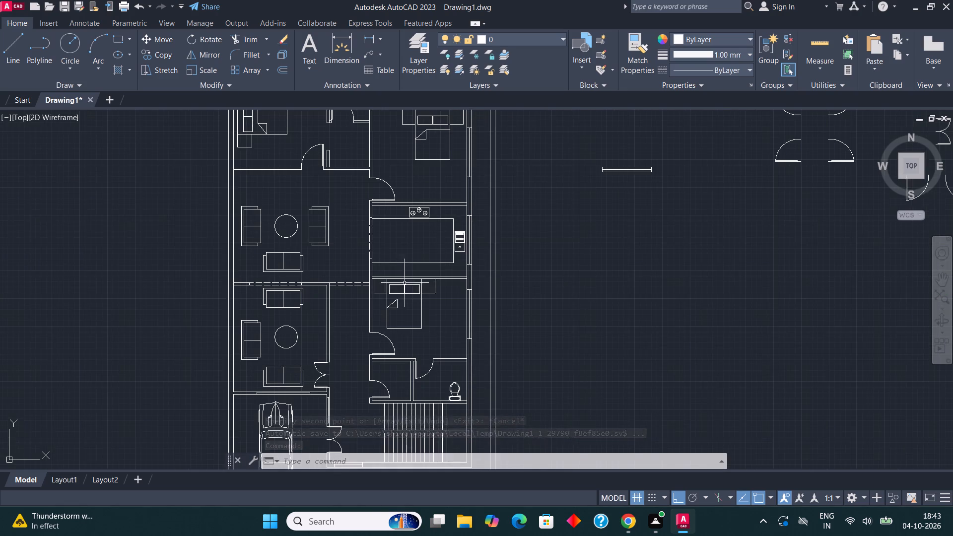
{"action": "middle_click_drag", "start_coordinate": [409, 281], "coordinate": [448, 273]}
{"action": "scroll", "coordinate": [480, 227], "scroll_direction": "down", "scroll_amount": 1}
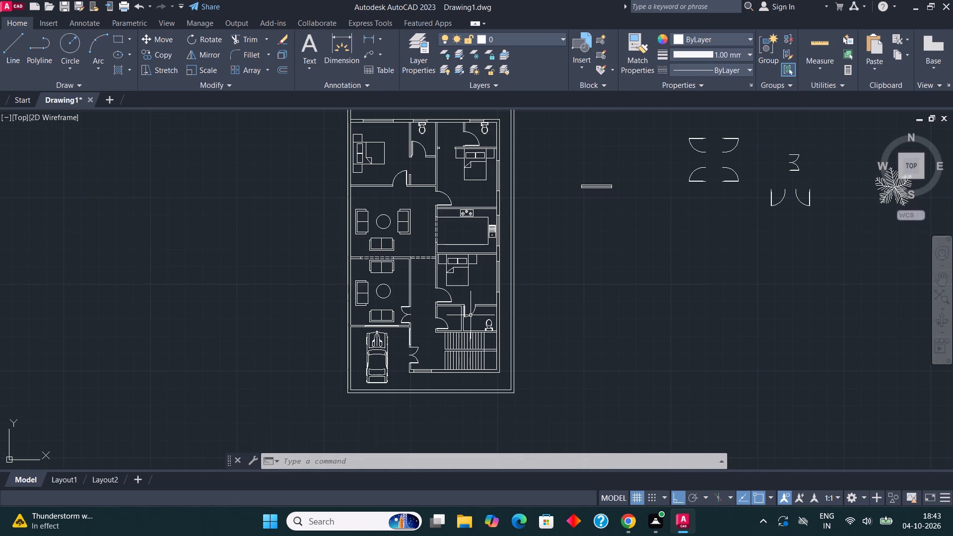
{"action": "middle_click_drag", "start_coordinate": [491, 279], "coordinate": [475, 262]}
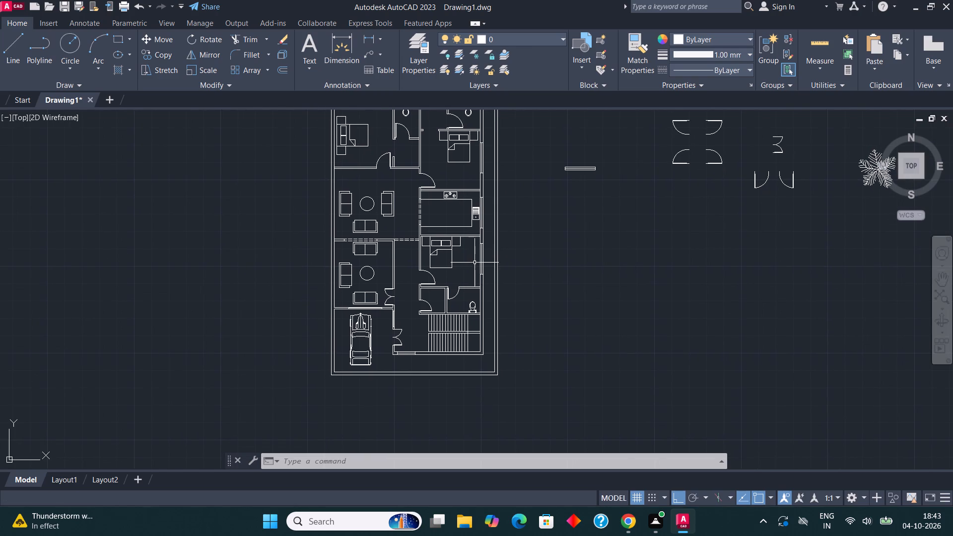
{"action": "scroll", "coordinate": [439, 304], "scroll_direction": "up", "scroll_amount": 1}
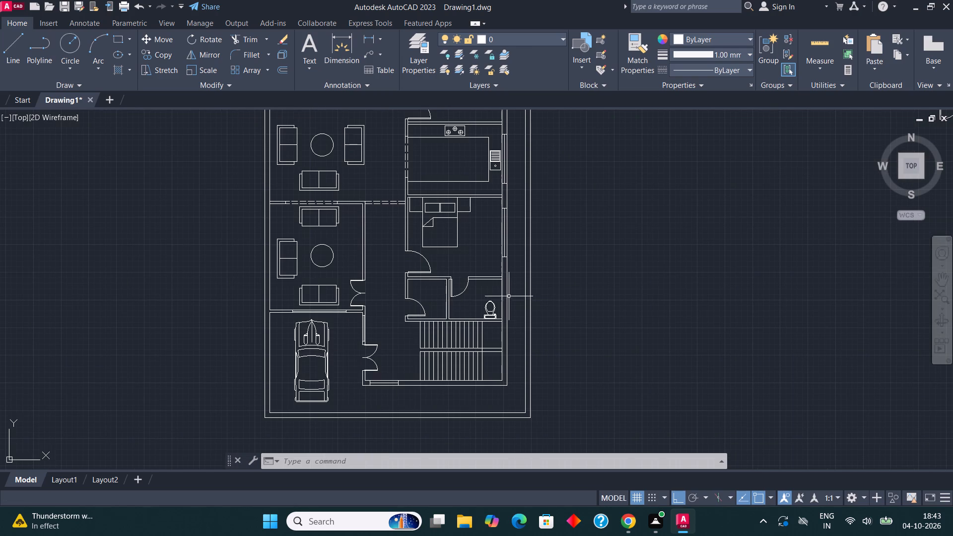
{"action": "middle_click_drag", "start_coordinate": [508, 255], "coordinate": [513, 269]}
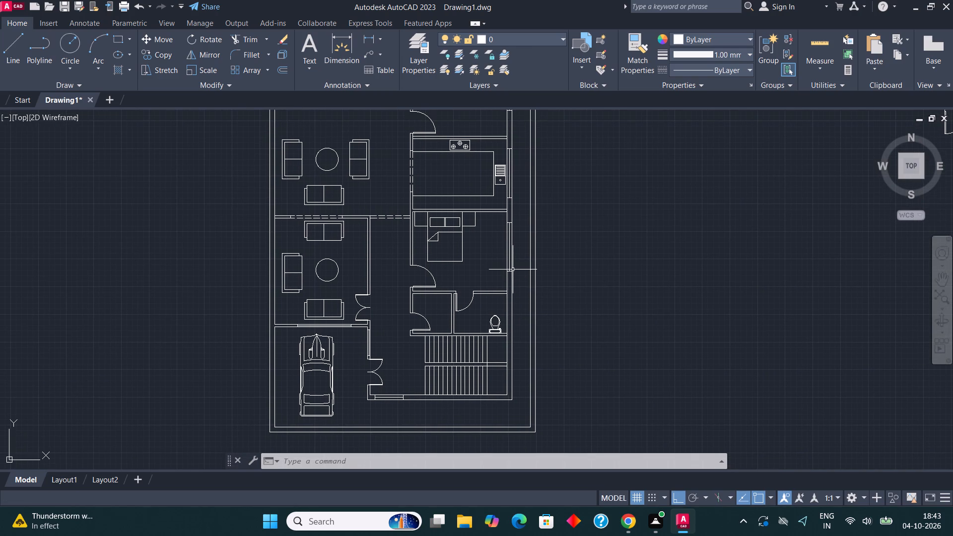
{"action": "middle_click_drag", "start_coordinate": [454, 355], "coordinate": [477, 294]}
{"action": "scroll", "coordinate": [393, 381], "scroll_direction": "up", "scroll_amount": 2}
{"action": "middle_click_drag", "start_coordinate": [408, 307], "coordinate": [408, 319]}
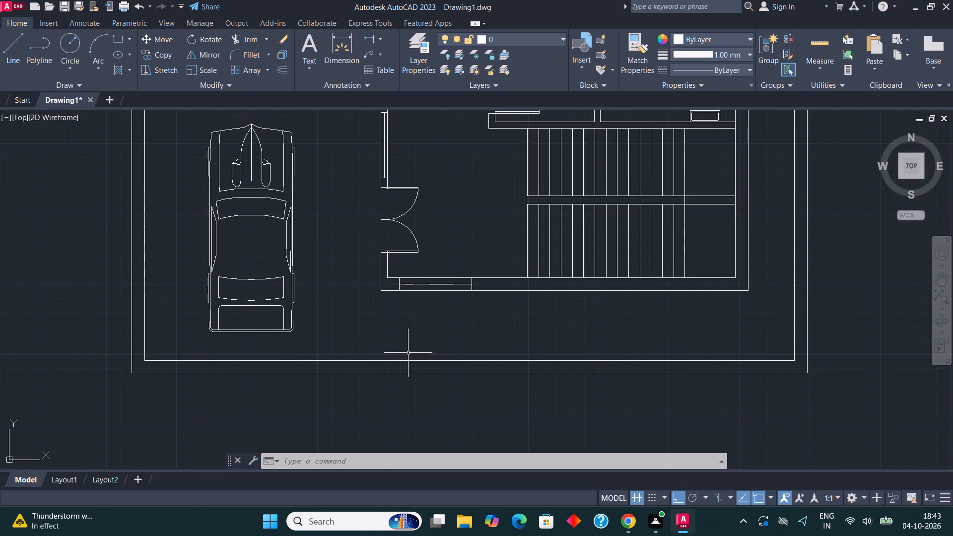
{"action": "scroll", "coordinate": [408, 353], "scroll_direction": "up", "scroll_amount": 1}
{"action": "left_click", "coordinate": [116, 40]}
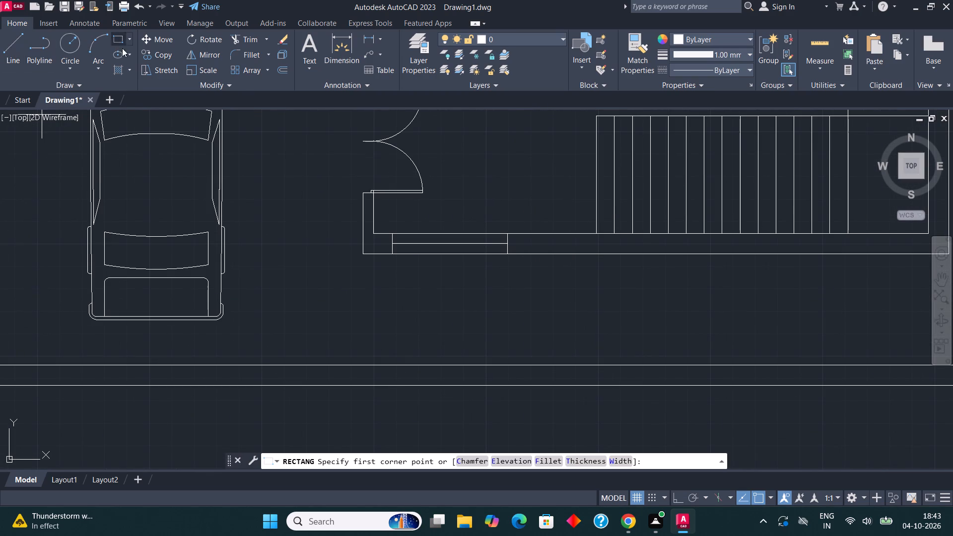
{"action": "left_click", "coordinate": [365, 256]}
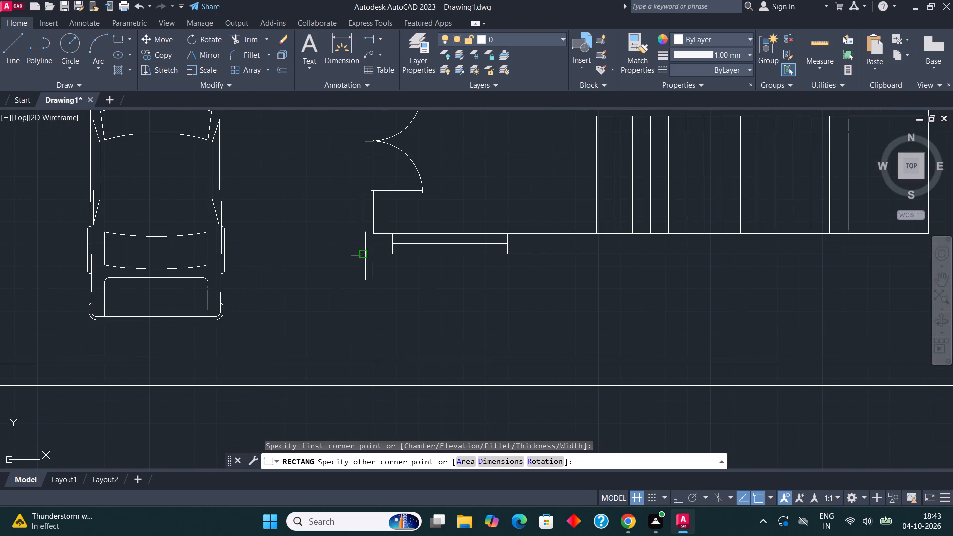
{"action": "left_click", "coordinate": [393, 273]}
Move the small rectangle straight down so its bottom edge lies on the front boundary wall's outer line.
{"action": "left_click", "coordinate": [388, 271]}
{"action": "left_click", "coordinate": [381, 276]}
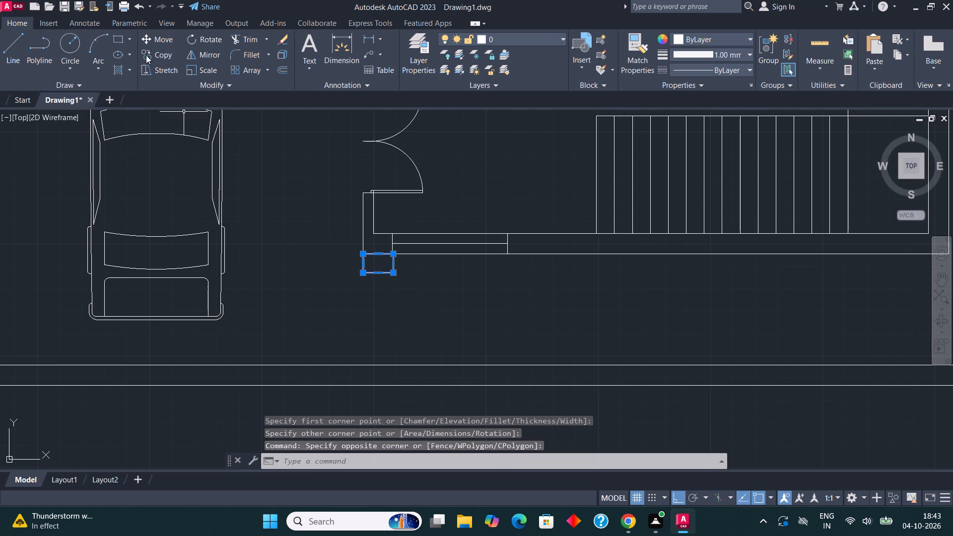
{"action": "left_click", "coordinate": [157, 45]}
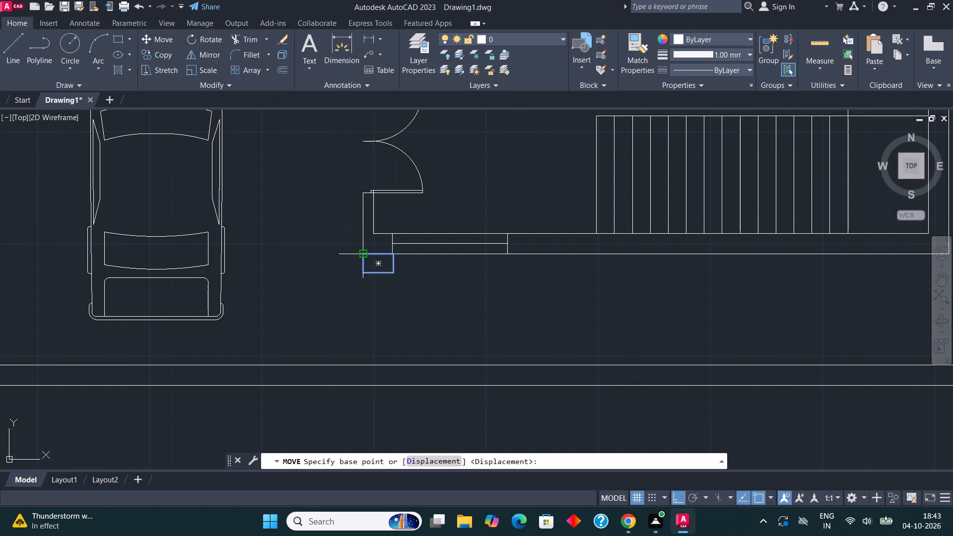
{"action": "left_click", "coordinate": [361, 274]}
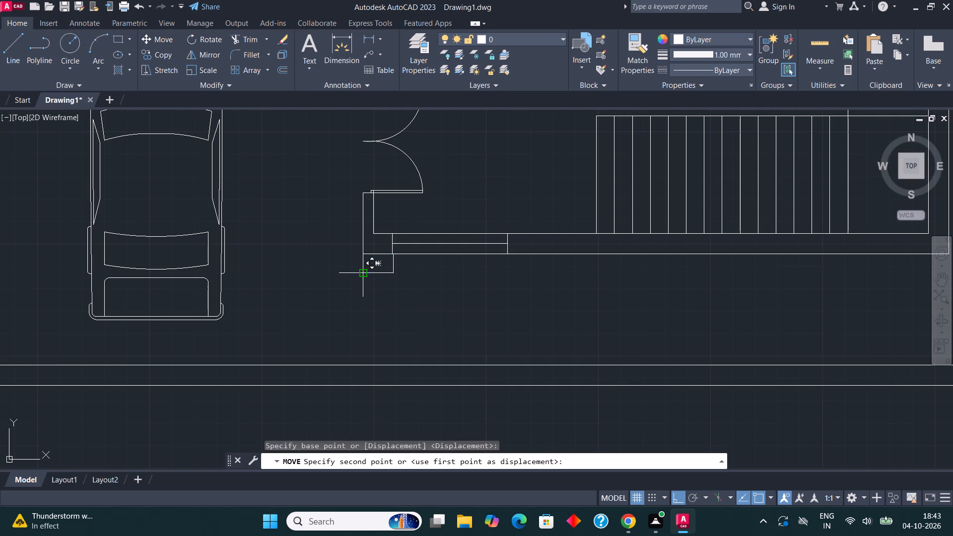
{"action": "left_click", "coordinate": [366, 384]}
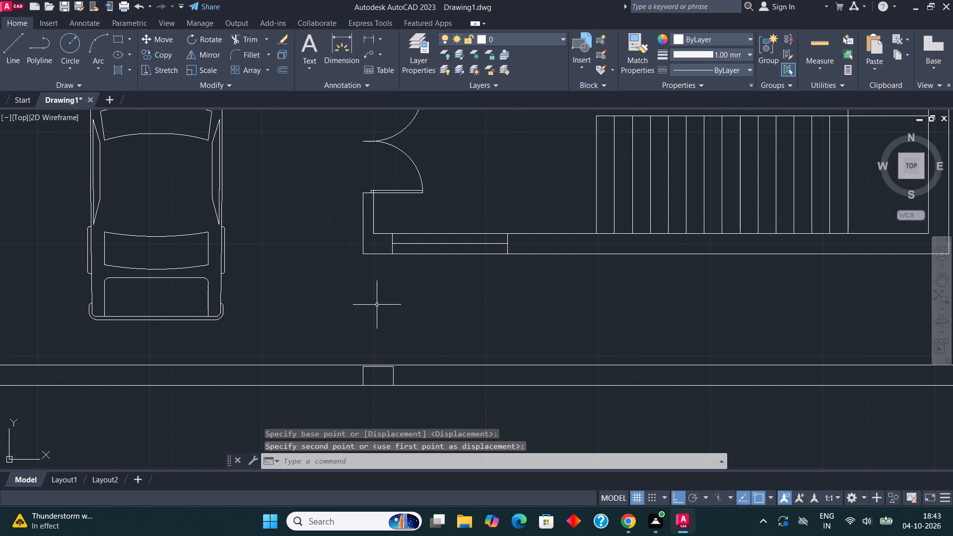
Stretch the small rectangle's top edge upward by about 4" so it projects past the boundary wall's inner line.
{"action": "scroll", "coordinate": [374, 374], "scroll_direction": "up", "scroll_amount": 3}
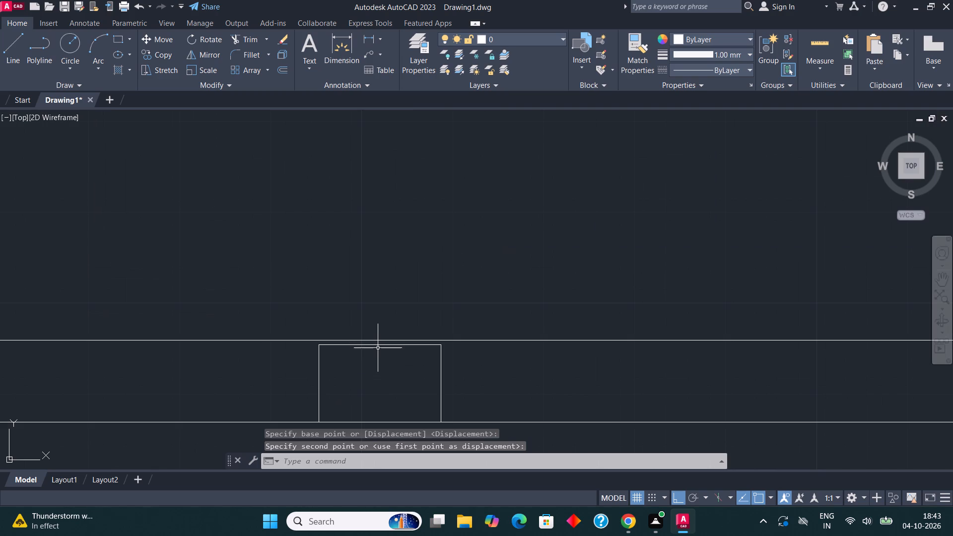
{"action": "left_click", "coordinate": [376, 346]}
{"action": "left_click", "coordinate": [378, 347]}
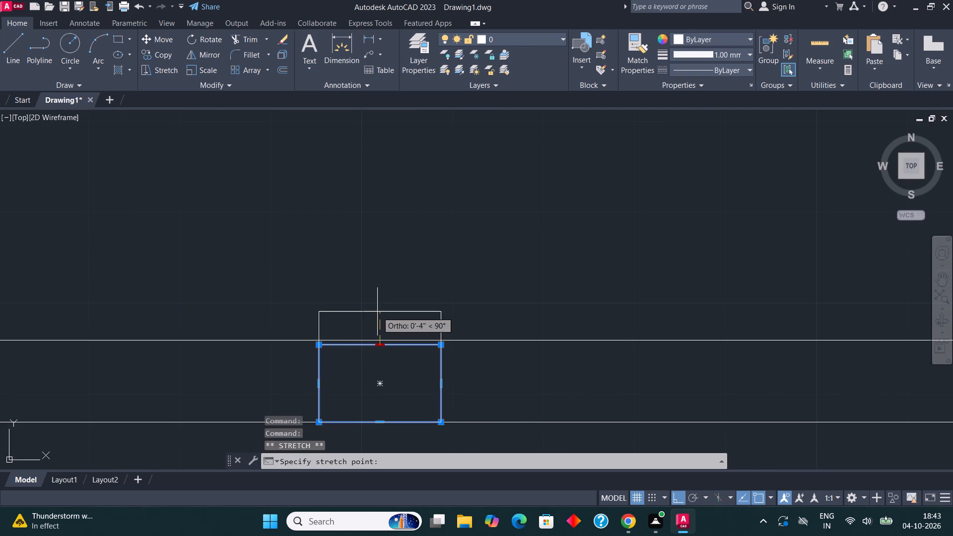
{"action": "left_click", "coordinate": [377, 311]}
{"action": "scroll", "coordinate": [374, 309], "scroll_direction": "down", "scroll_amount": 3}
{"action": "key", "text": "Escape"}
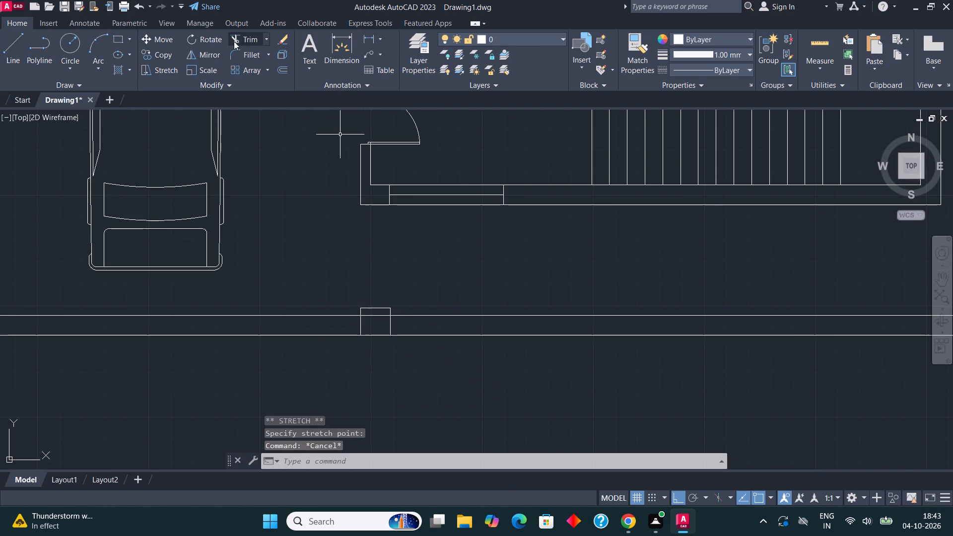
Trim the boundary wall's inner line where it crosses the small rectangle.
{"action": "left_click", "coordinate": [247, 34]}
{"action": "left_click", "coordinate": [380, 316]}
{"action": "key", "text": "Escape"}
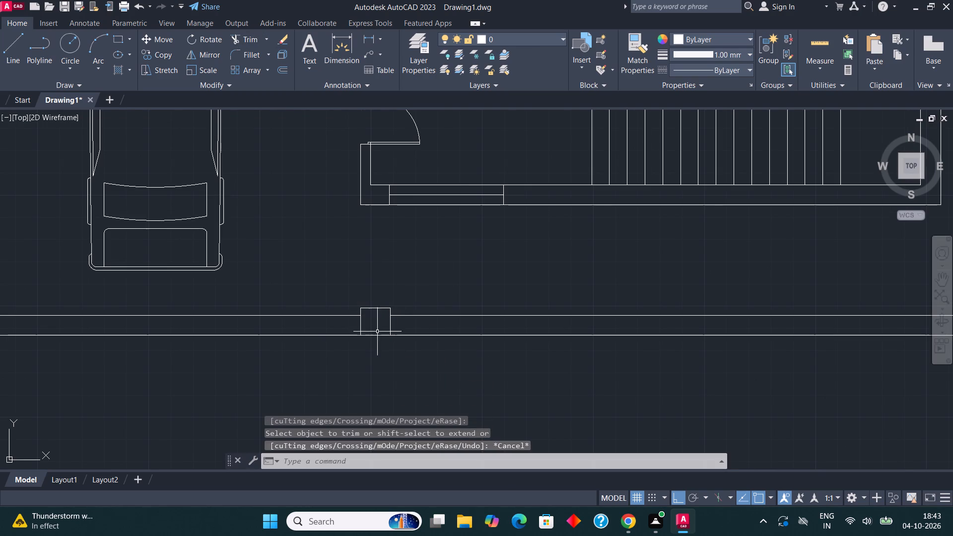
Draw a short vertical line from the boundary wall's inner lower-left corner down to its outer line.
{"action": "scroll", "coordinate": [393, 337], "scroll_direction": "down", "scroll_amount": 2}
{"action": "middle_click_drag", "start_coordinate": [485, 337], "coordinate": [446, 332]}
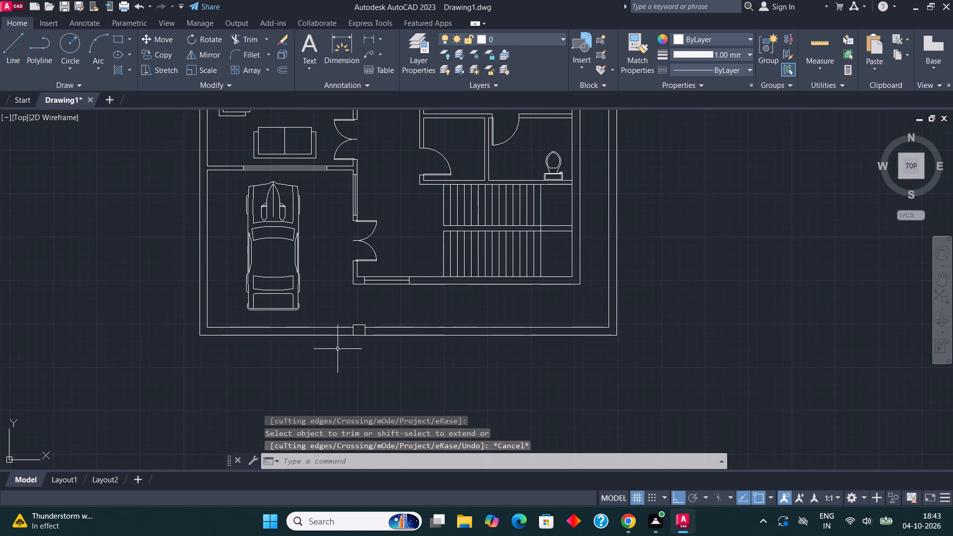
{"action": "scroll", "coordinate": [216, 331], "scroll_direction": "up", "scroll_amount": 3}
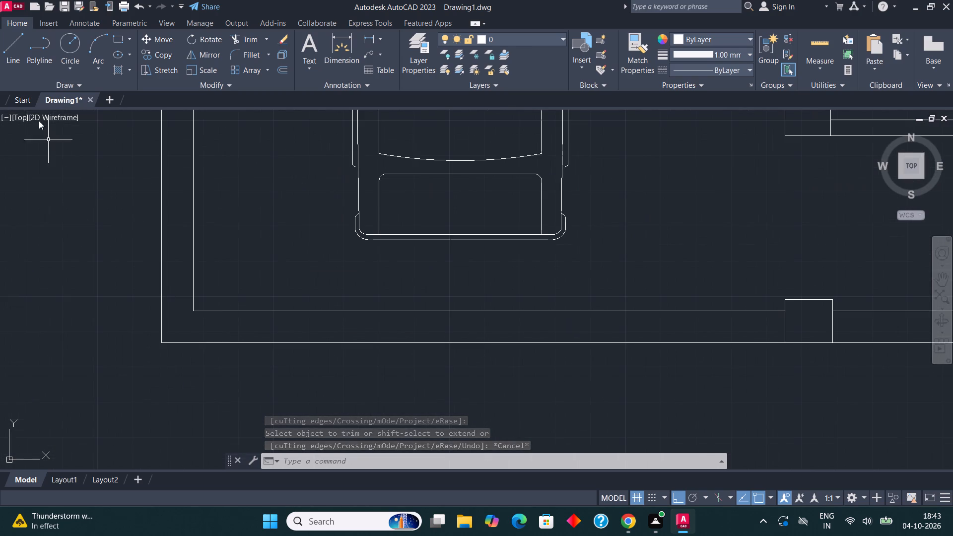
{"action": "left_click", "coordinate": [0, 49]}
{"action": "left_click", "coordinate": [6, 49]}
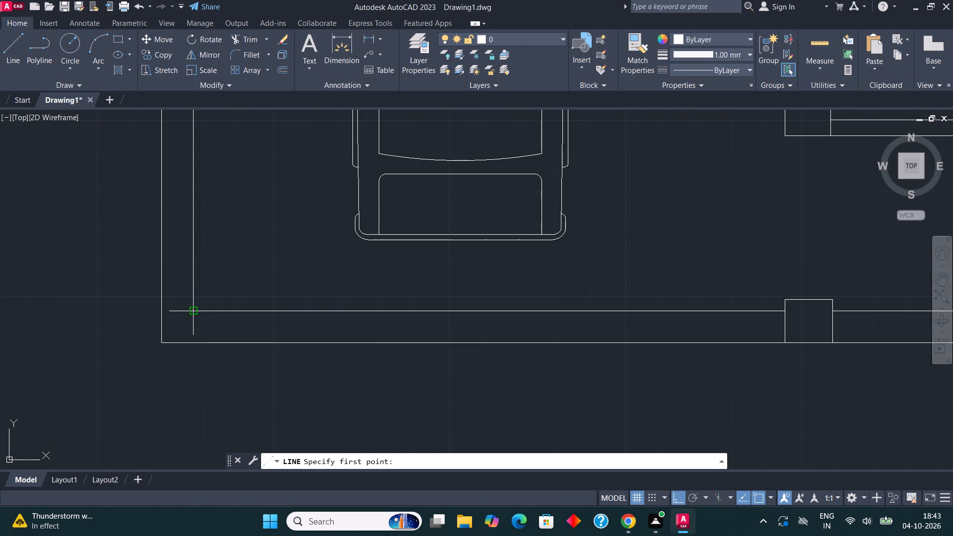
{"action": "left_click", "coordinate": [192, 313]}
{"action": "left_click", "coordinate": [196, 345]}
{"action": "scroll", "coordinate": [196, 345], "scroll_direction": "down", "scroll_amount": 1}
{"action": "key", "text": "Escape"}
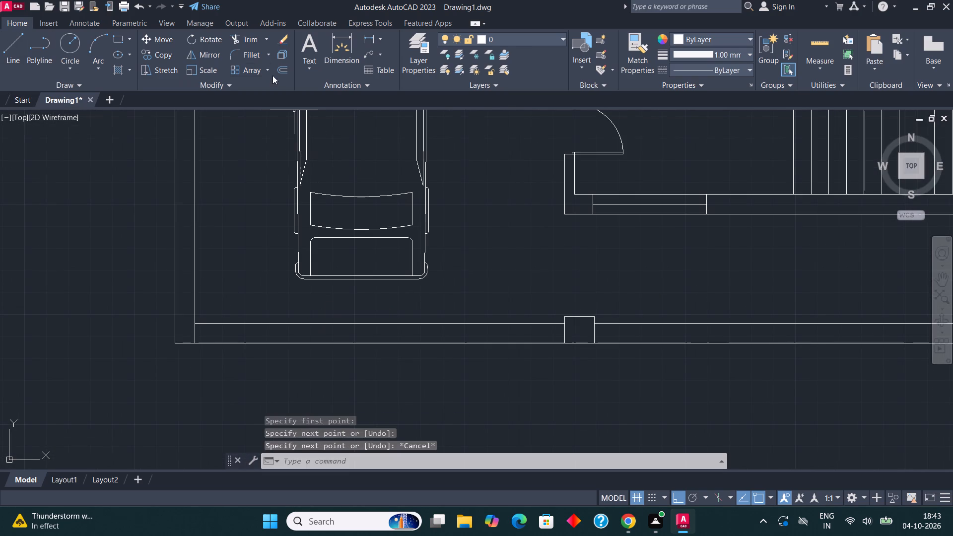
Trim the front boundary wall's inner line between the left wall and the small rectangle, behind the car.
{"action": "left_click", "coordinate": [251, 39]}
{"action": "left_click", "coordinate": [327, 333]}
{"action": "left_click", "coordinate": [328, 319]}
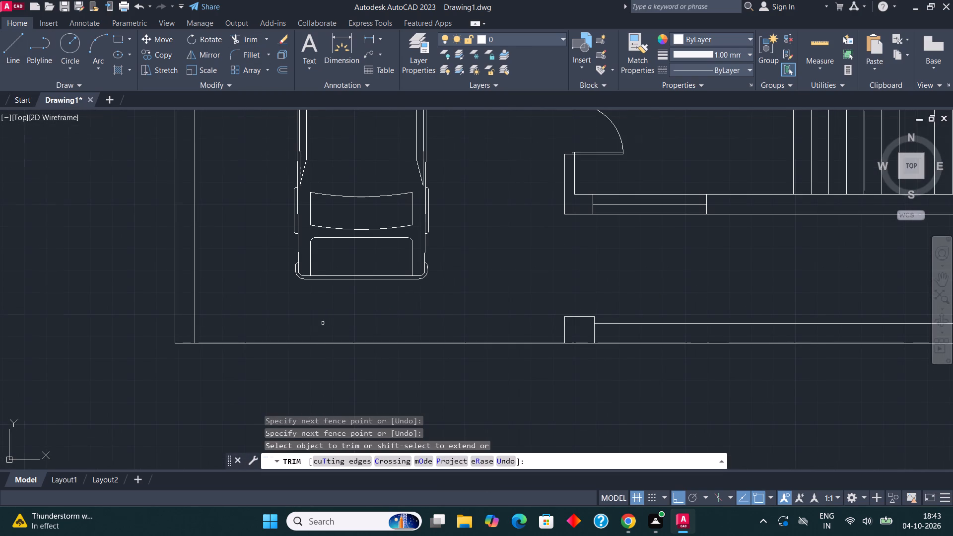
{"action": "scroll", "coordinate": [323, 324], "scroll_direction": "down", "scroll_amount": 2}
{"action": "key", "text": "Escape"}
Stretch the front boundary wall's remaining inner line, below the staircase, 4.5" toward the outer line.
{"action": "middle_click_drag", "start_coordinate": [552, 374], "coordinate": [408, 376]}
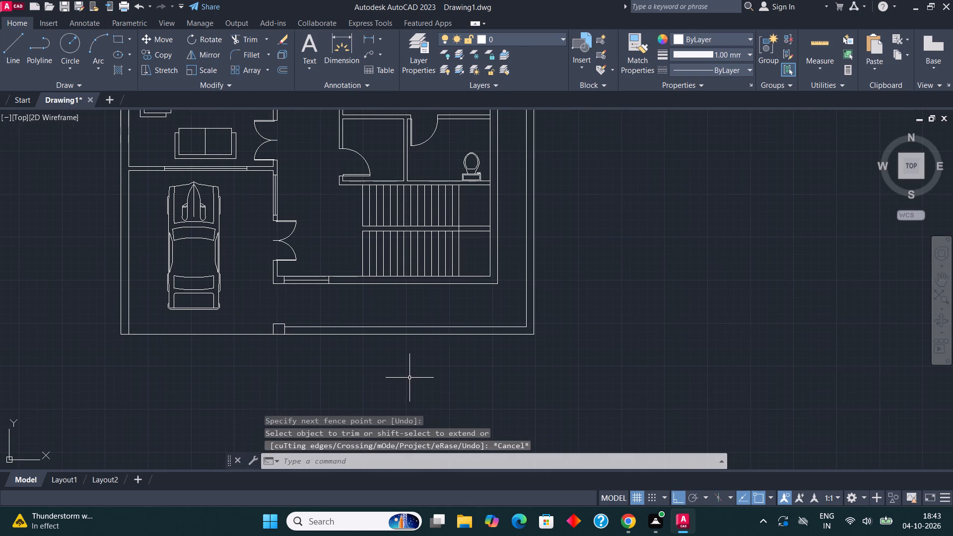
{"action": "scroll", "coordinate": [409, 378], "scroll_direction": "down", "scroll_amount": 2}
{"action": "scroll", "coordinate": [421, 358], "scroll_direction": "up", "scroll_amount": 3}
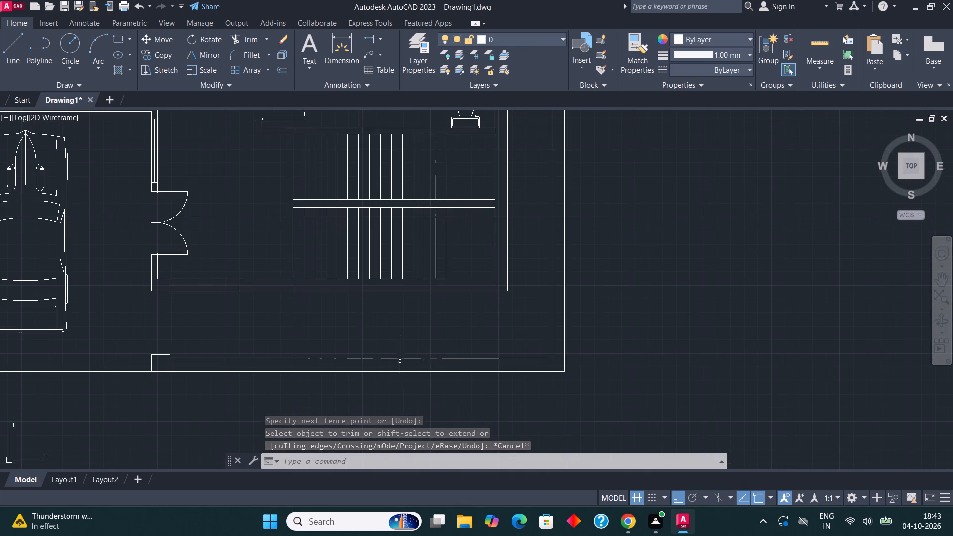
{"action": "left_click", "coordinate": [394, 360]}
{"action": "scroll", "coordinate": [390, 362], "scroll_direction": "up", "scroll_amount": 2}
{"action": "left_click", "coordinate": [315, 353]}
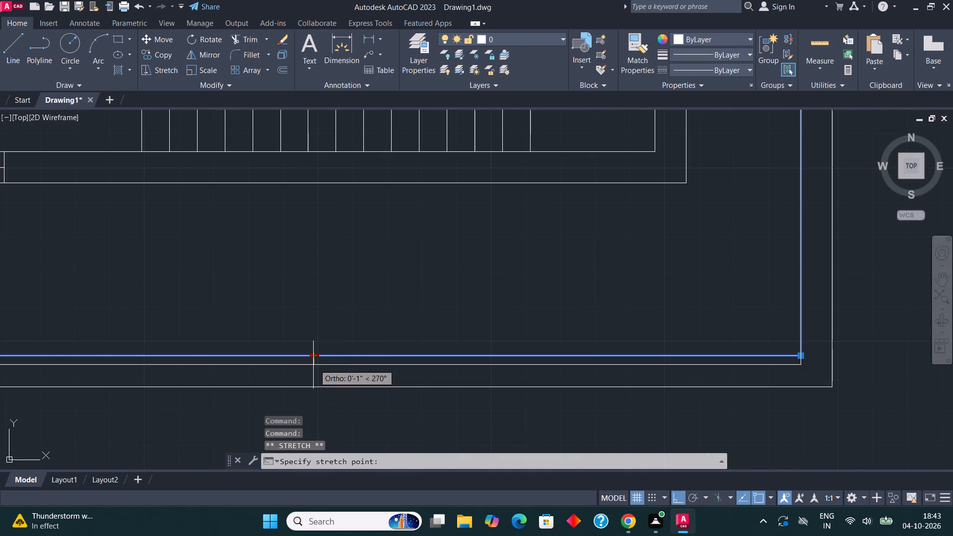
{"action": "type", "text": "4.5\""}
{"action": "key", "text": "Return"}
{"action": "key", "text": "Escape"}
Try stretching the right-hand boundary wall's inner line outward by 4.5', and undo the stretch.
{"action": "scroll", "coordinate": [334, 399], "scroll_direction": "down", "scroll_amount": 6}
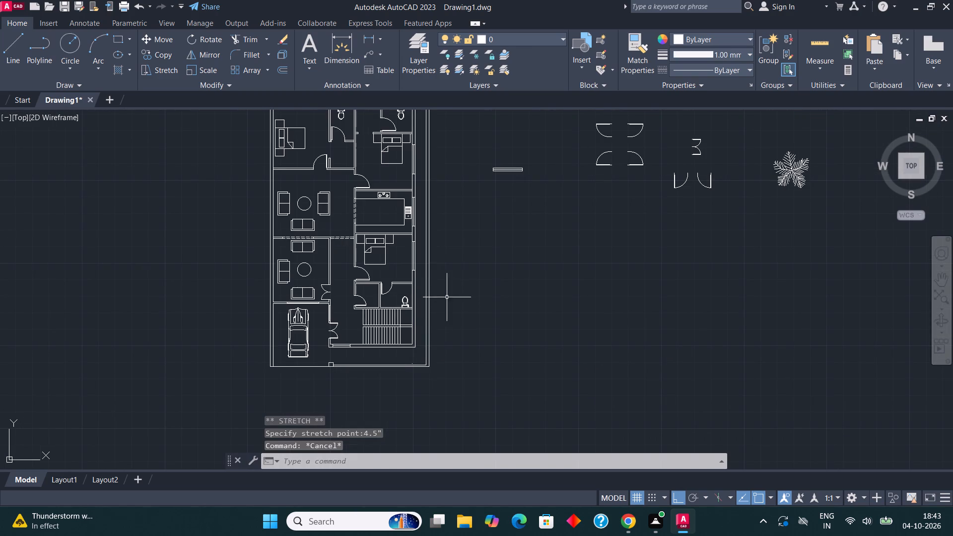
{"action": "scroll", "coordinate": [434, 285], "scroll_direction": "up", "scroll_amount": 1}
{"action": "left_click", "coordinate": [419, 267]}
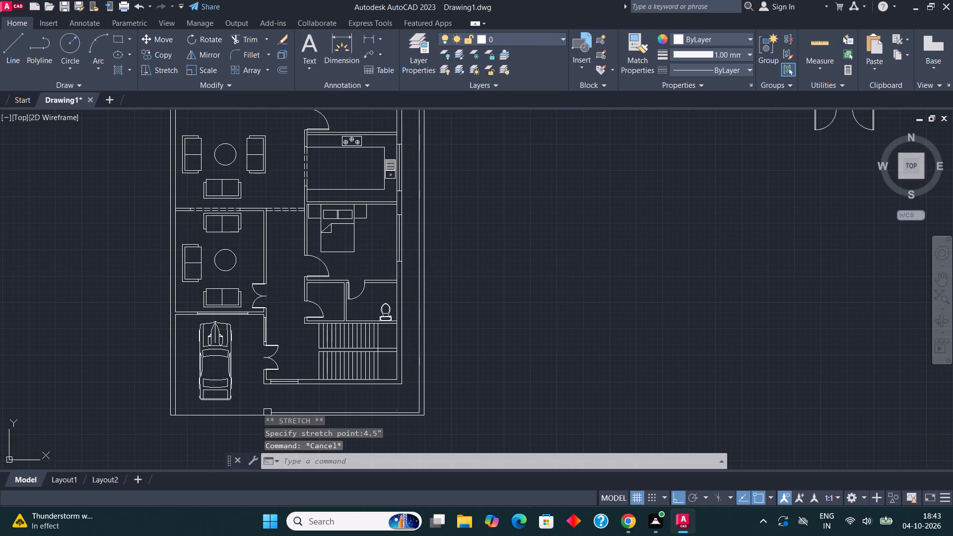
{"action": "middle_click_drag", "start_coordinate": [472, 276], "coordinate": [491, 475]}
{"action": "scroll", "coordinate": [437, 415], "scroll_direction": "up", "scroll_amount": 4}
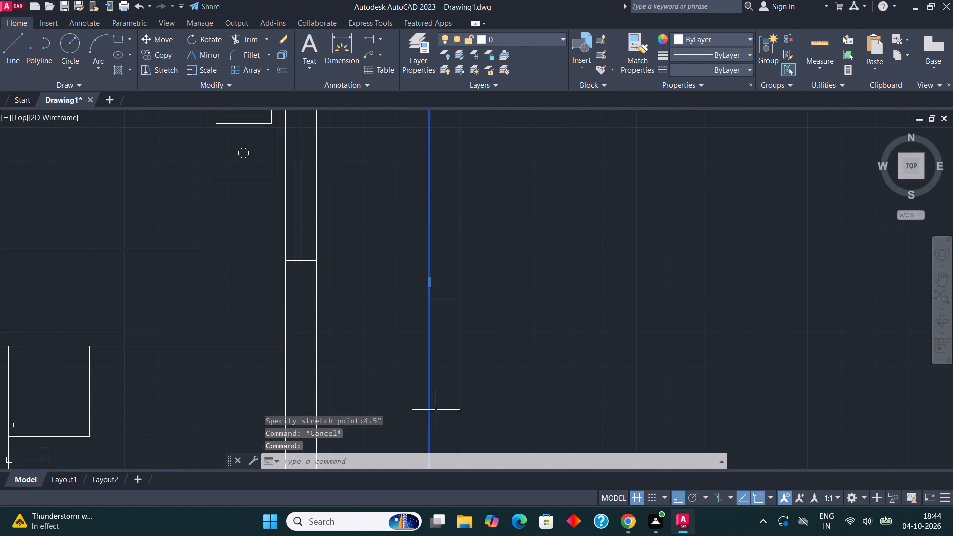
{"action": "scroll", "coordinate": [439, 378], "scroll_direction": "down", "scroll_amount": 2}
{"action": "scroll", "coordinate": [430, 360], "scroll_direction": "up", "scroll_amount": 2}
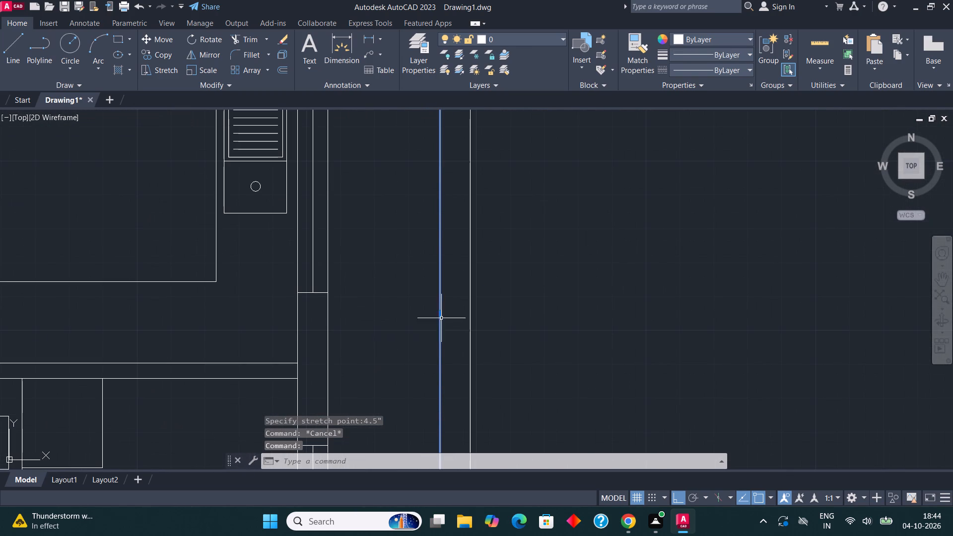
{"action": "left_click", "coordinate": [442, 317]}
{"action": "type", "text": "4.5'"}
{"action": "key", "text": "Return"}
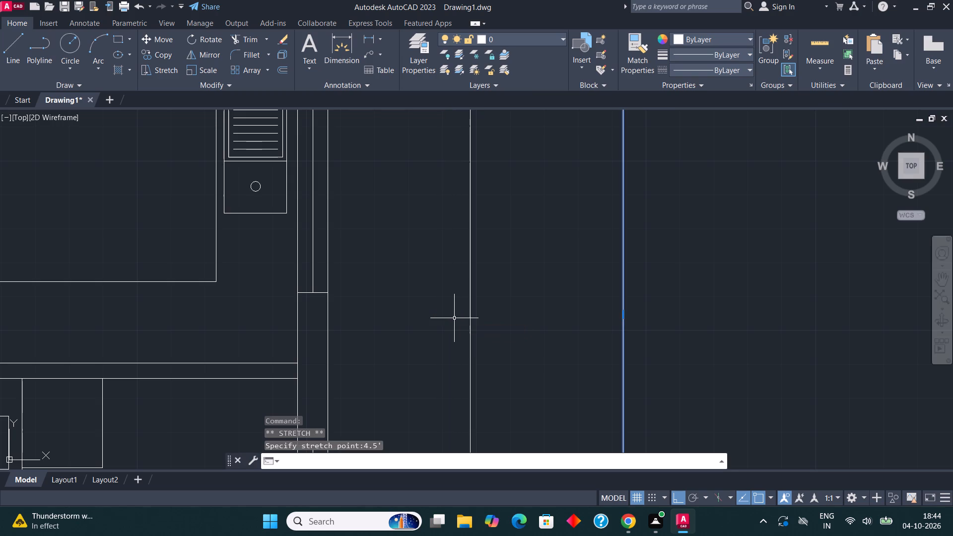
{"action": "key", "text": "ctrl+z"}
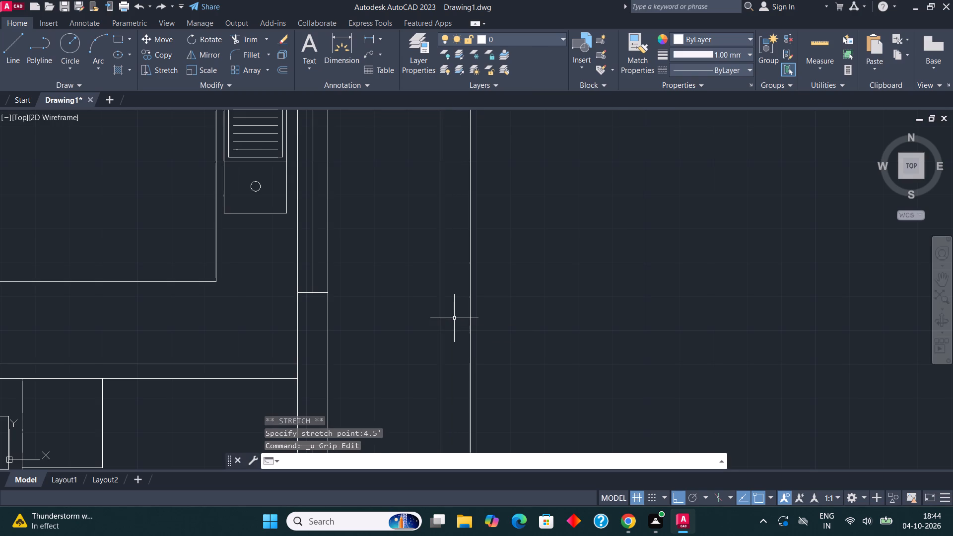
Stretch the right-hand boundary wall's inner line 4.5" toward the outer line.
{"action": "left_click", "coordinate": [439, 294]}
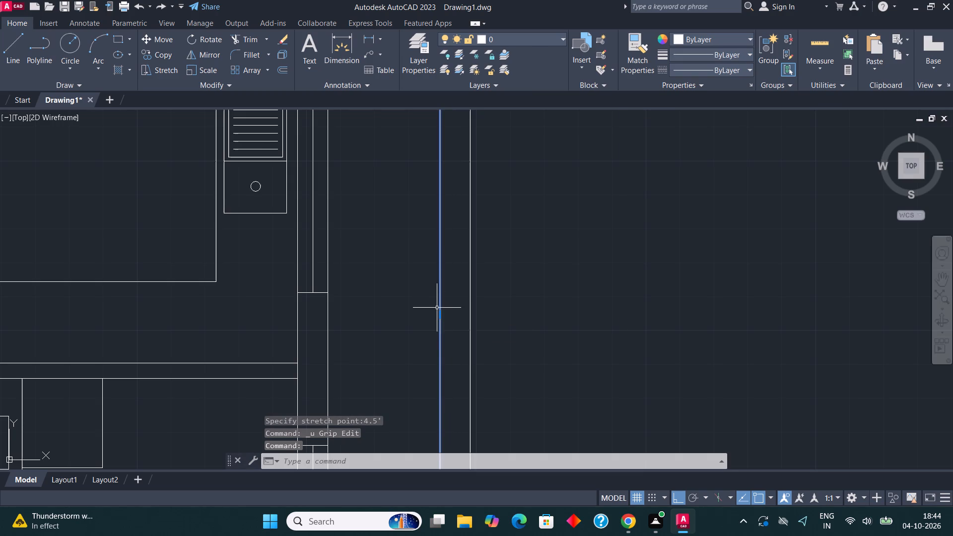
{"action": "left_click", "coordinate": [438, 316]}
{"action": "type", "text": "4.5\""}
{"action": "key", "text": "Return"}
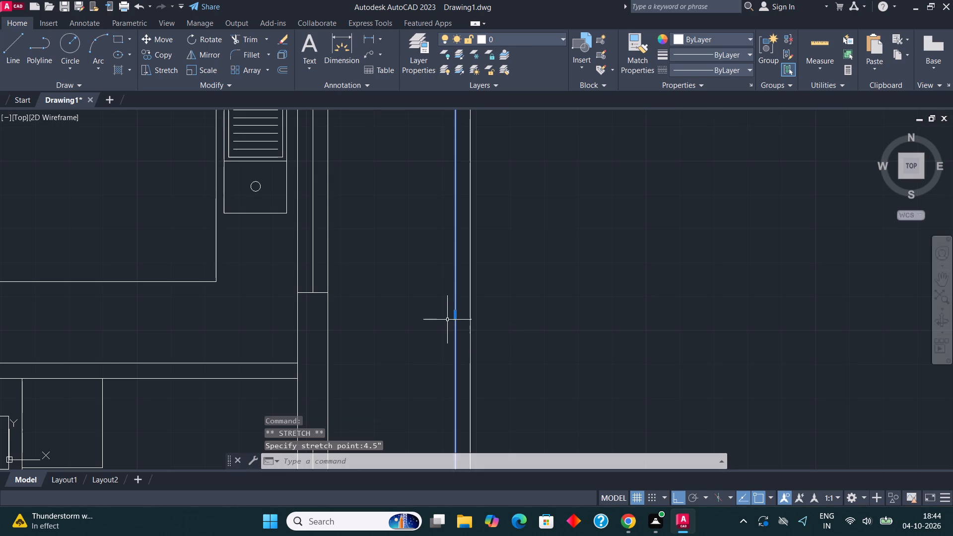
{"action": "scroll", "coordinate": [464, 336], "scroll_direction": "down", "scroll_amount": 4}
{"action": "key", "text": "Escape"}
{"action": "middle_click_drag", "start_coordinate": [505, 279], "coordinate": [517, 419]}
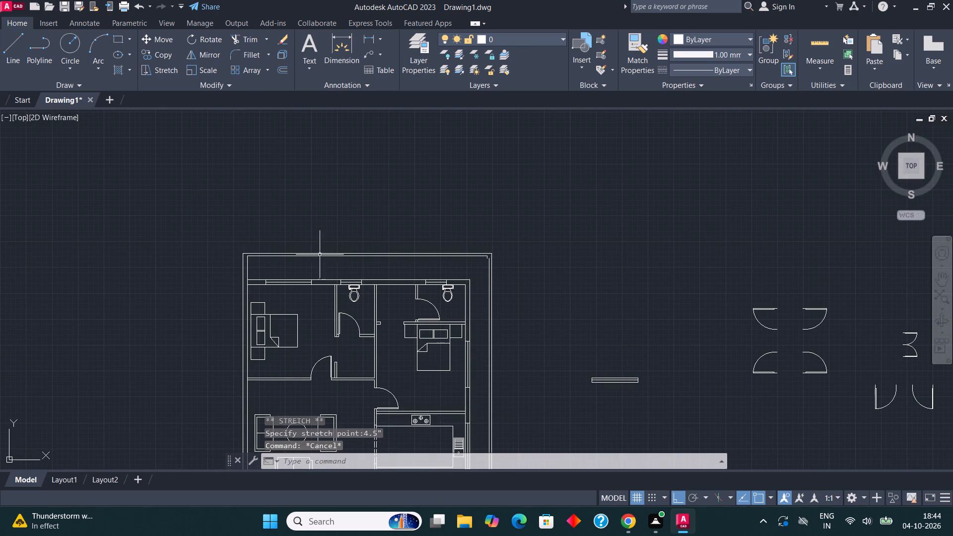
Fillet the rear and right-hand boundary walls' inner lines so they meet at the upper-right corner.
{"action": "scroll", "coordinate": [488, 251], "scroll_direction": "up", "scroll_amount": 5}
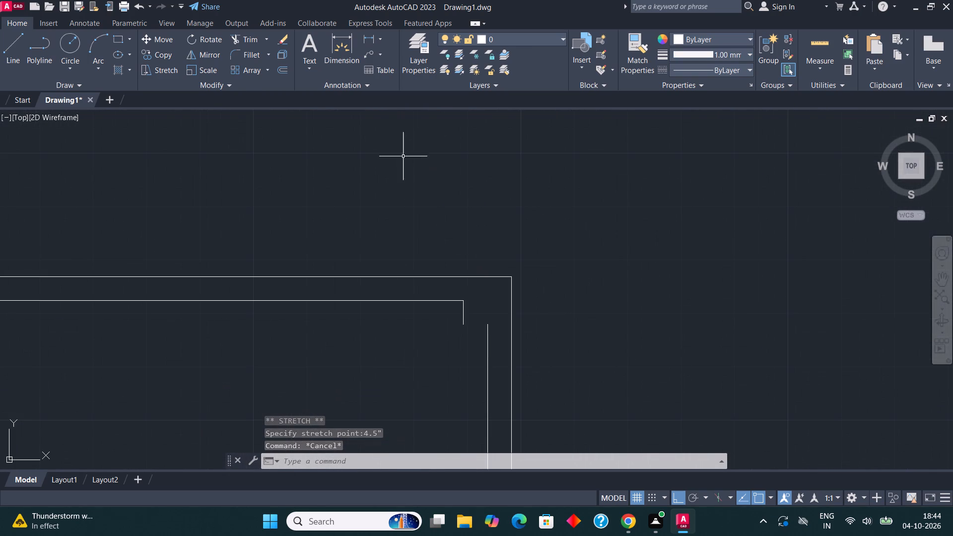
{"action": "left_click", "coordinate": [245, 59]}
{"action": "left_click", "coordinate": [434, 299]}
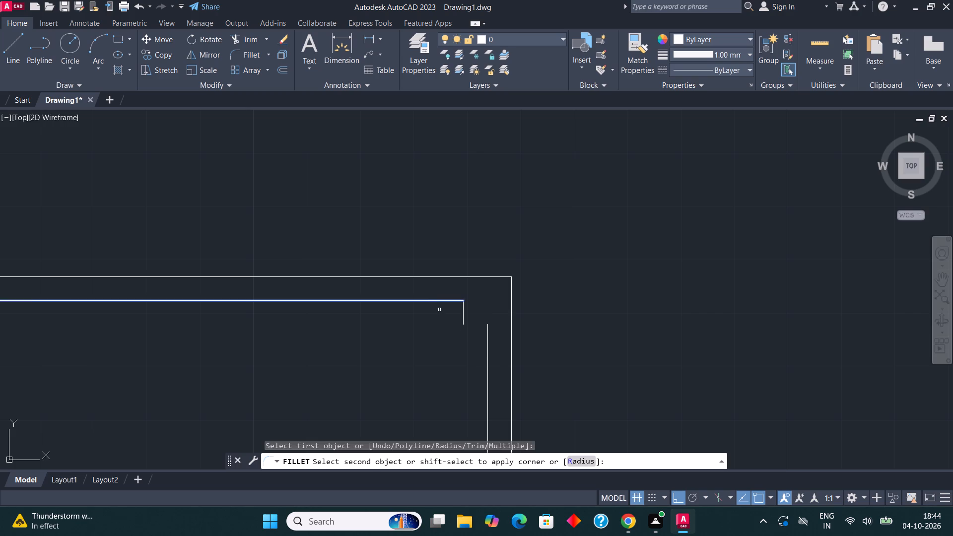
{"action": "left_click", "coordinate": [488, 365]}
Erase the short leftover vertical stub just inside the boundary's upper-right corner.
{"action": "left_click", "coordinate": [464, 319]}
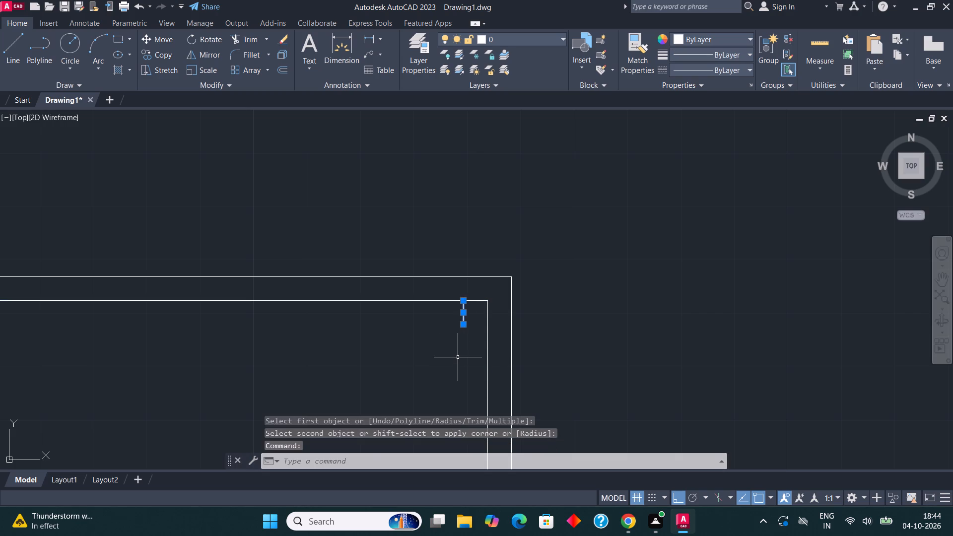
{"action": "key", "text": "Delete"}
Scale the plant symbol beside the loose door symbols down to roughly a third of its size.
{"action": "scroll", "coordinate": [515, 274], "scroll_direction": "down", "scroll_amount": 5}
{"action": "middle_click_drag", "start_coordinate": [325, 346], "coordinate": [364, 313]}
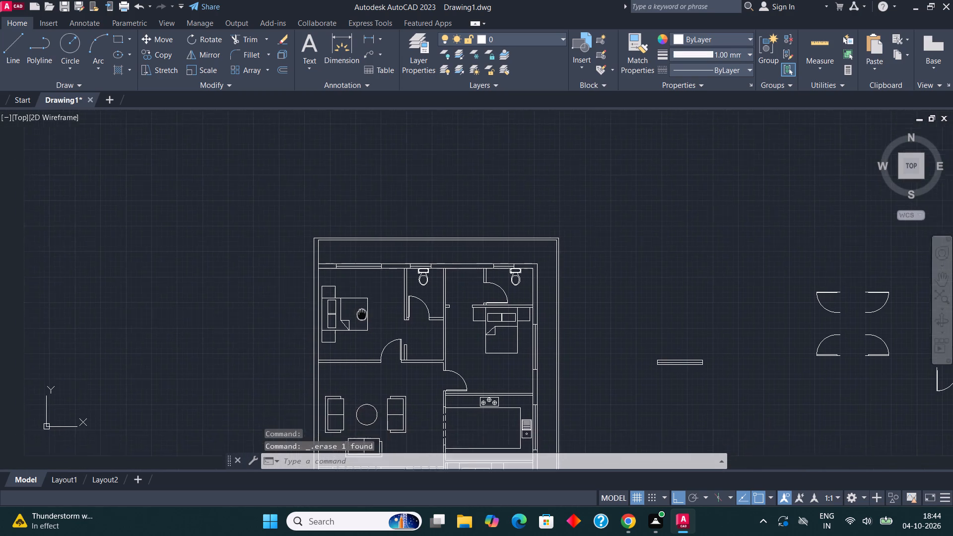
{"action": "middle_click_drag", "start_coordinate": [364, 313], "coordinate": [405, 265]}
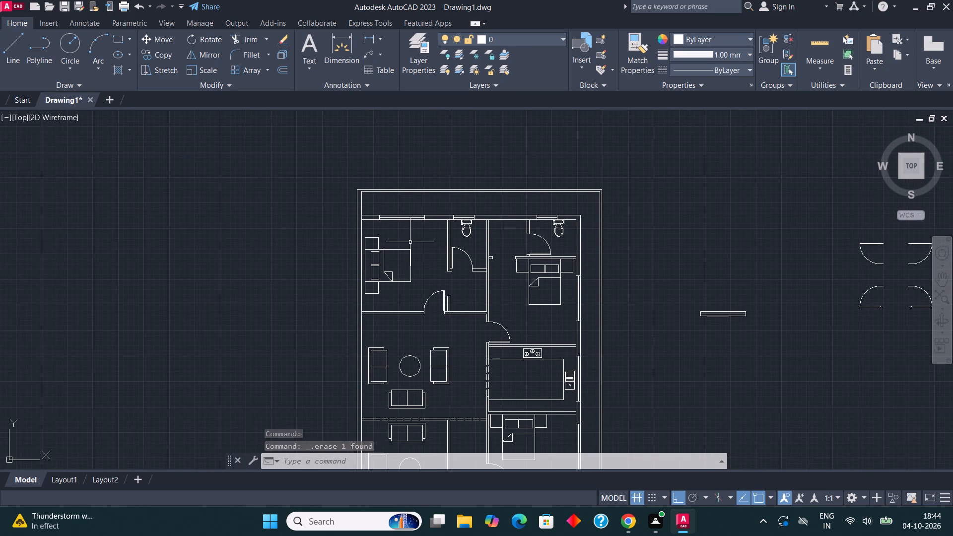
{"action": "middle_click_drag", "start_coordinate": [445, 252], "coordinate": [249, 260]}
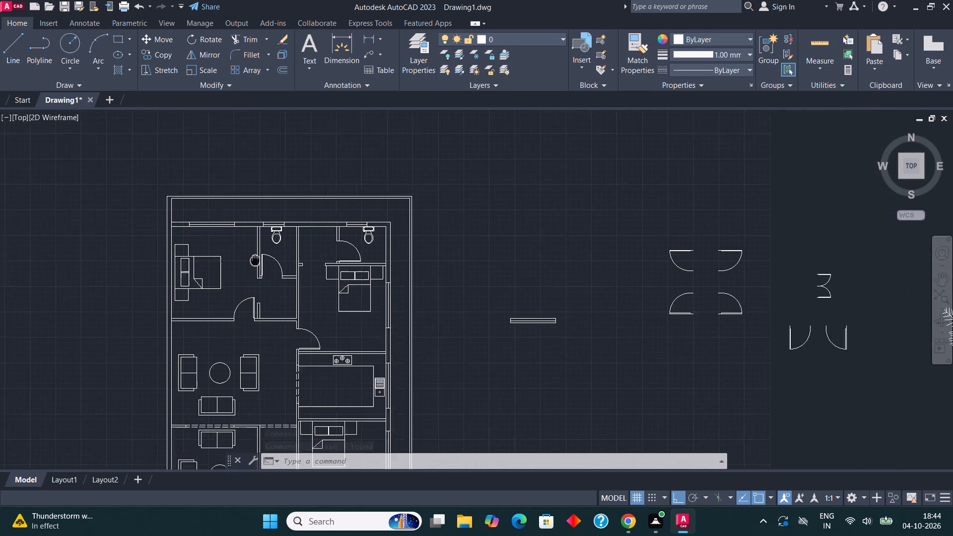
{"action": "middle_click_drag", "start_coordinate": [249, 260], "coordinate": [233, 262]}
{"action": "scroll", "coordinate": [327, 244], "scroll_direction": "down", "scroll_amount": 1}
{"action": "scroll", "coordinate": [748, 296], "scroll_direction": "up", "scroll_amount": 1}
{"action": "left_click", "coordinate": [666, 292]}
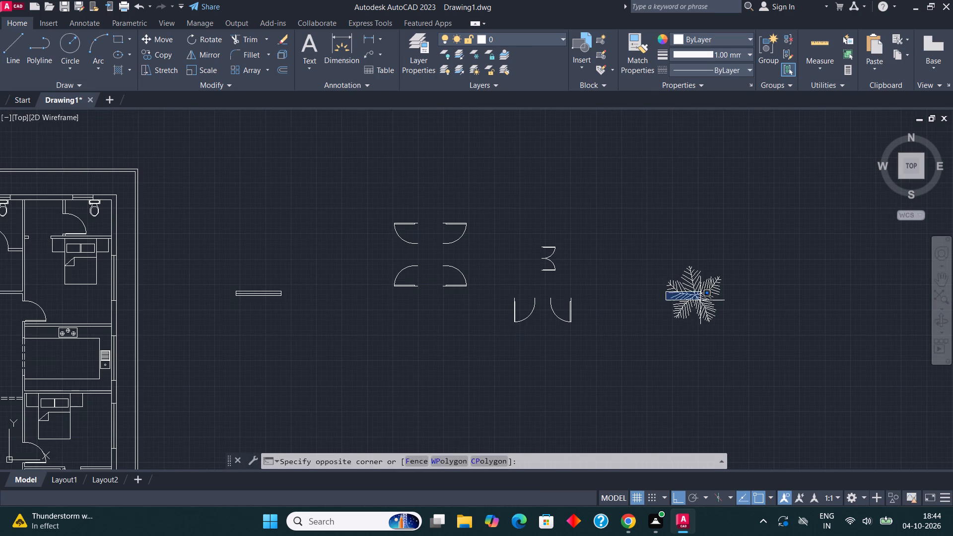
{"action": "left_click", "coordinate": [700, 300]}
{"action": "left_click", "coordinate": [698, 307]}
{"action": "left_click", "coordinate": [214, 71]}
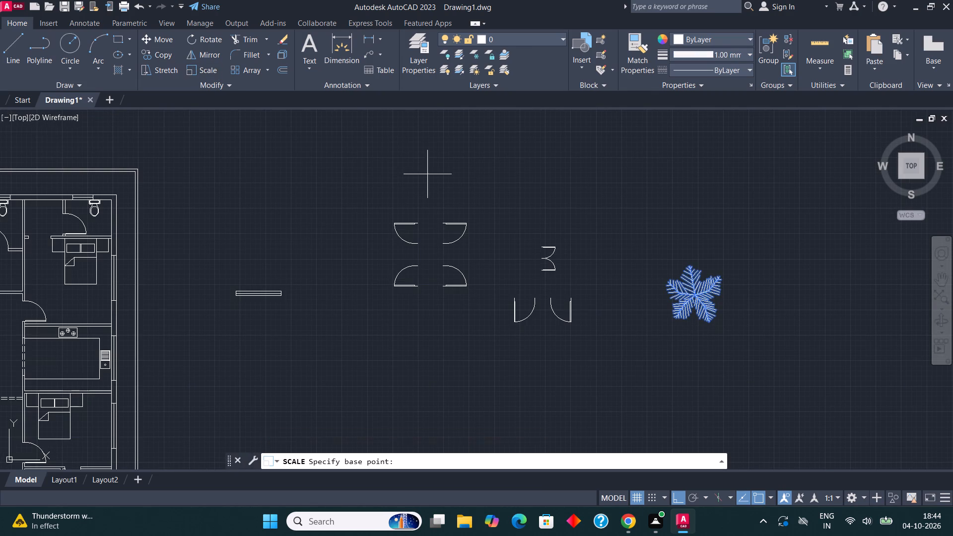
{"action": "left_click", "coordinate": [693, 317]}
{"action": "left_click", "coordinate": [703, 333]}
Copy the reduced plant symbol, with Ortho off, as a side-by-side pair in the rear strip's upper-left corner.
{"action": "left_click_drag", "start_coordinate": [712, 331], "coordinate": [706, 319]}
{"action": "left_click_drag", "start_coordinate": [658, 276], "coordinate": [651, 274]}
{"action": "left_click", "coordinate": [156, 57]}
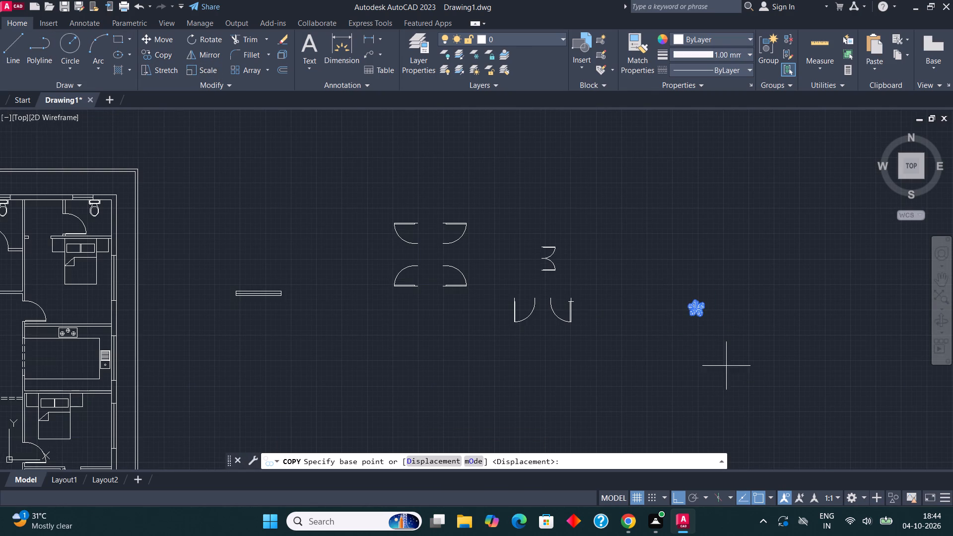
{"action": "left_click", "coordinate": [687, 300]}
{"action": "scroll", "coordinate": [774, 330], "scroll_direction": "down", "scroll_amount": 3}
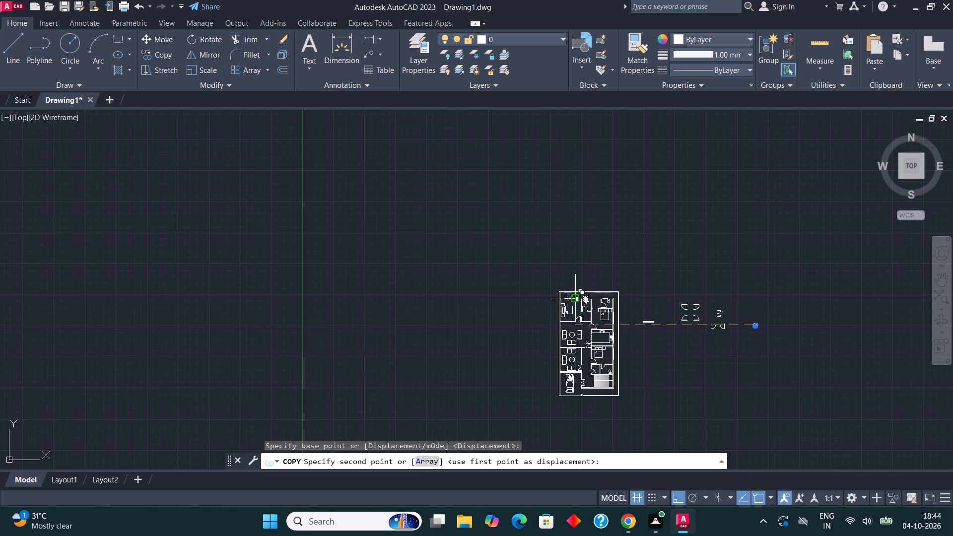
{"action": "scroll", "coordinate": [579, 295], "scroll_direction": "up", "scroll_amount": 3}
{"action": "key", "text": "F8"}
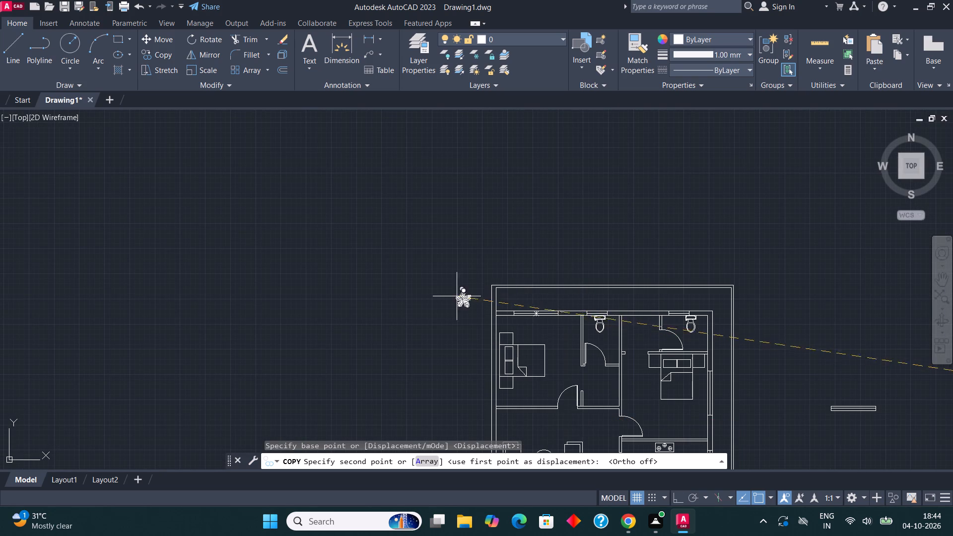
{"action": "scroll", "coordinate": [457, 296], "scroll_direction": "up", "scroll_amount": 3}
{"action": "left_click", "coordinate": [615, 288]}
{"action": "scroll", "coordinate": [444, 309], "scroll_direction": "down", "scroll_amount": 2}
{"action": "scroll", "coordinate": [548, 311], "scroll_direction": "up", "scroll_amount": 2}
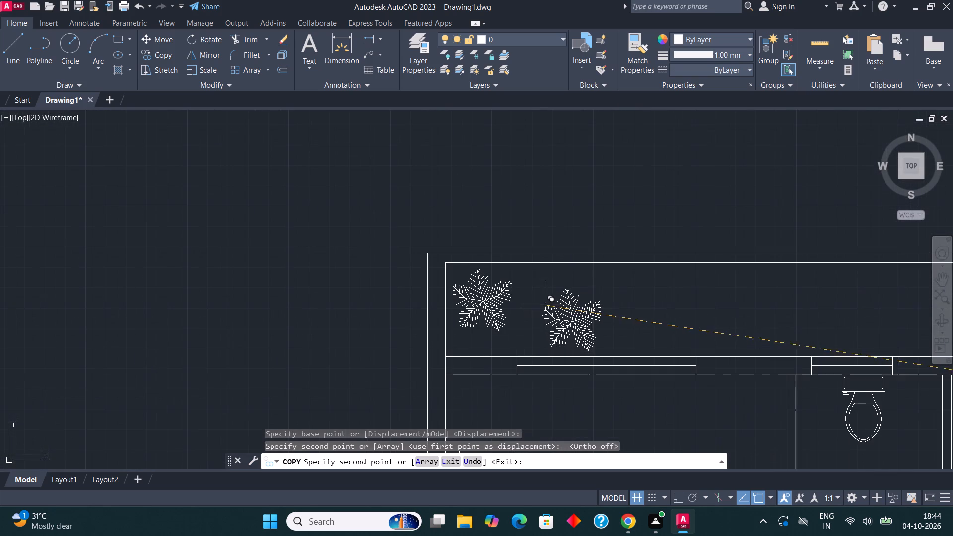
{"action": "left_click", "coordinate": [525, 284]}
Place four more plant copies along the rear strip, one pair behind the upper-right bedroom and one near the upper-right corner.
{"action": "scroll", "coordinate": [361, 278], "scroll_direction": "down", "scroll_amount": 2}
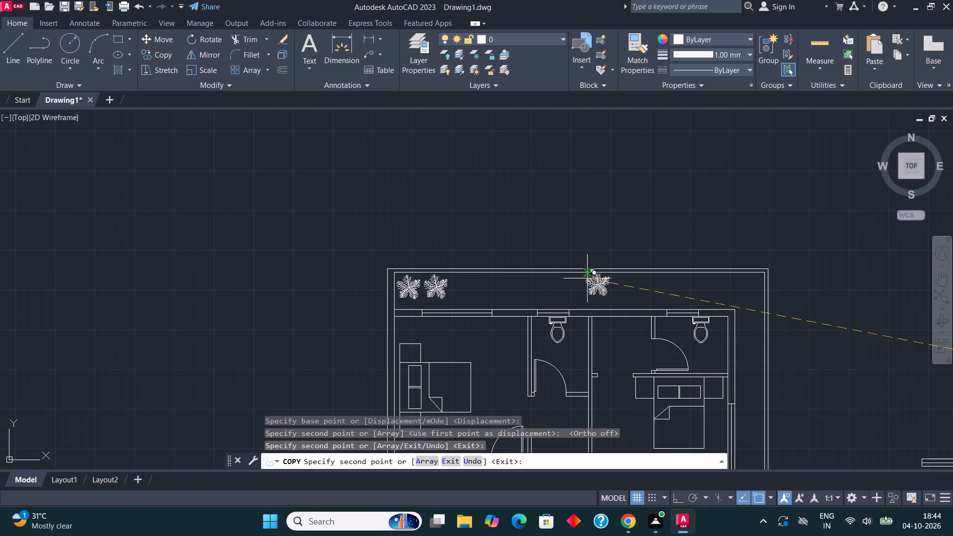
{"action": "scroll", "coordinate": [591, 277], "scroll_direction": "up", "scroll_amount": 1}
{"action": "left_click", "coordinate": [597, 283]}
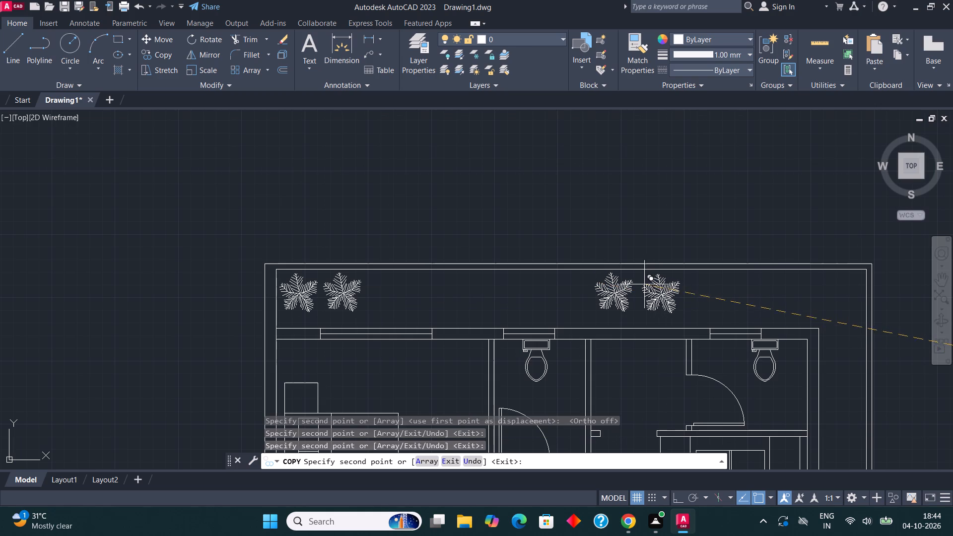
{"action": "left_click", "coordinate": [640, 286]}
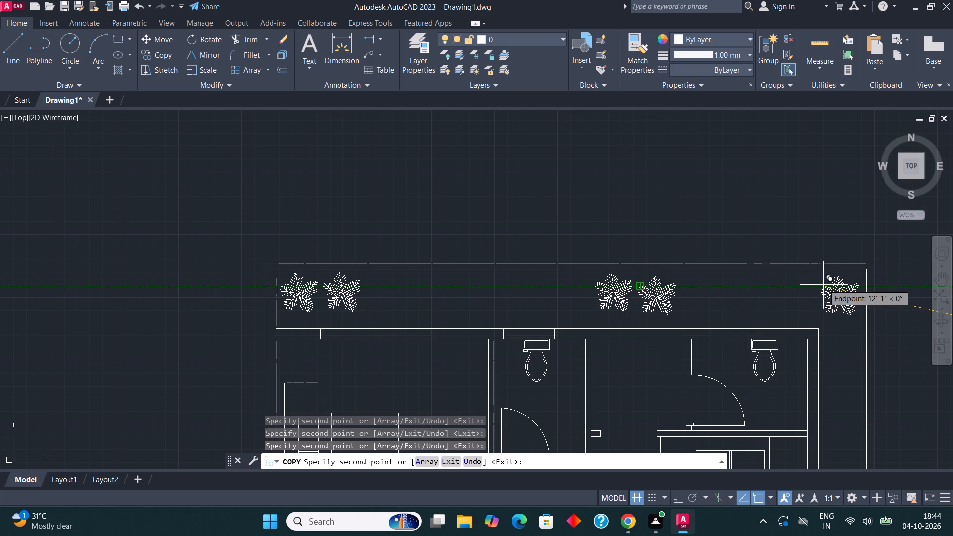
{"action": "left_click", "coordinate": [824, 286]}
{"action": "left_click", "coordinate": [777, 286]}
Place three vertical pairs of plant copies down the right-hand strip, beside the upper-right bedroom, the kitchen and the lower toilet.
{"action": "scroll", "coordinate": [639, 182], "scroll_direction": "down", "scroll_amount": 1}
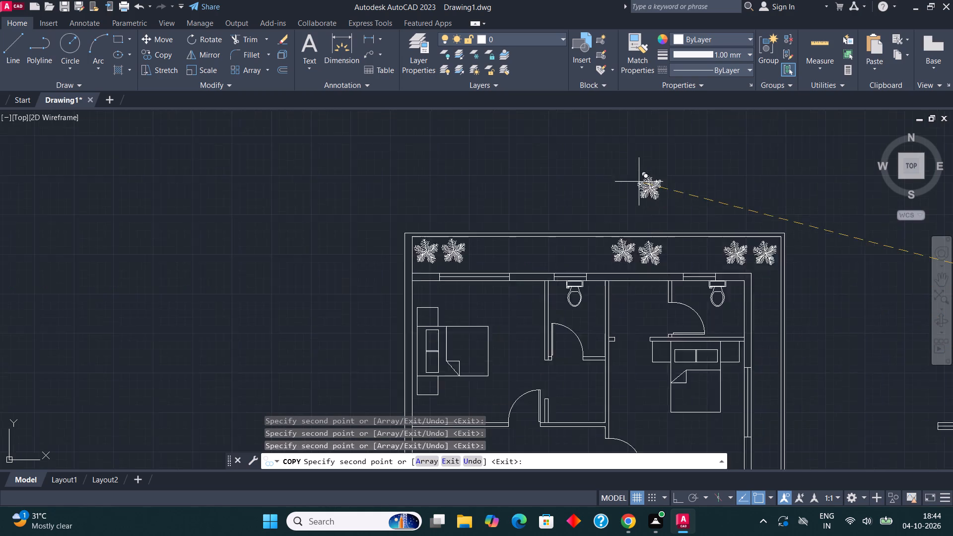
{"action": "scroll", "coordinate": [639, 182], "scroll_direction": "down", "scroll_amount": 1}
{"action": "scroll", "coordinate": [724, 303], "scroll_direction": "up", "scroll_amount": 2}
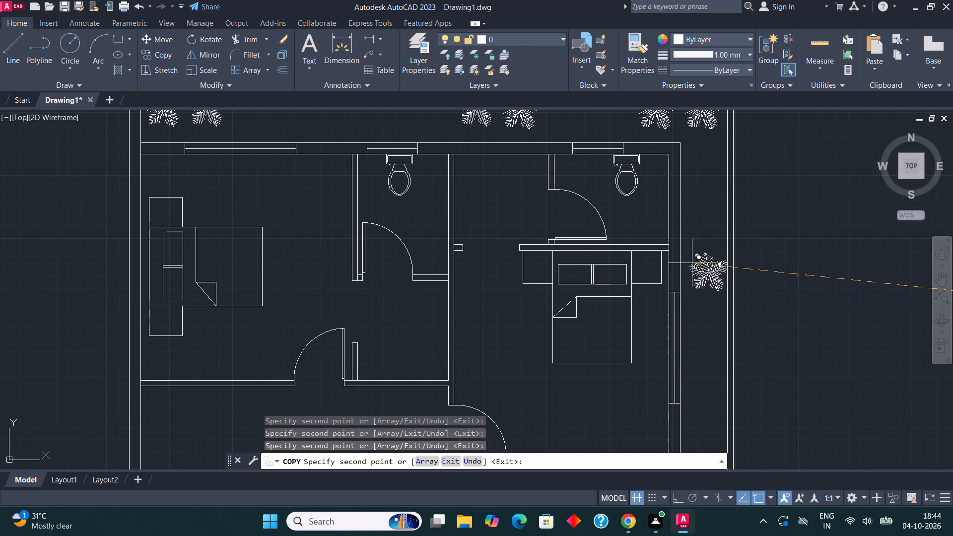
{"action": "left_click", "coordinate": [691, 261]}
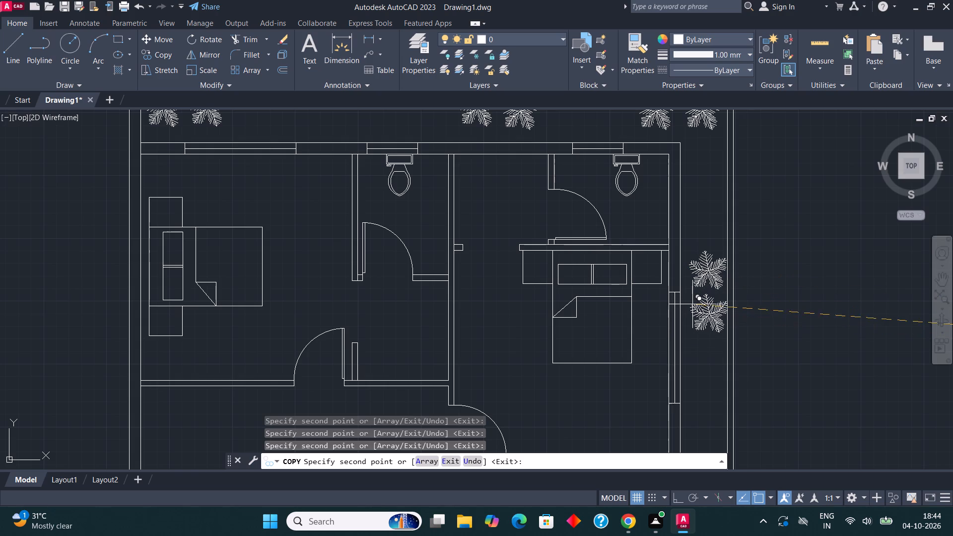
{"action": "left_click", "coordinate": [692, 302]}
{"action": "scroll", "coordinate": [626, 169], "scroll_direction": "down", "scroll_amount": 2}
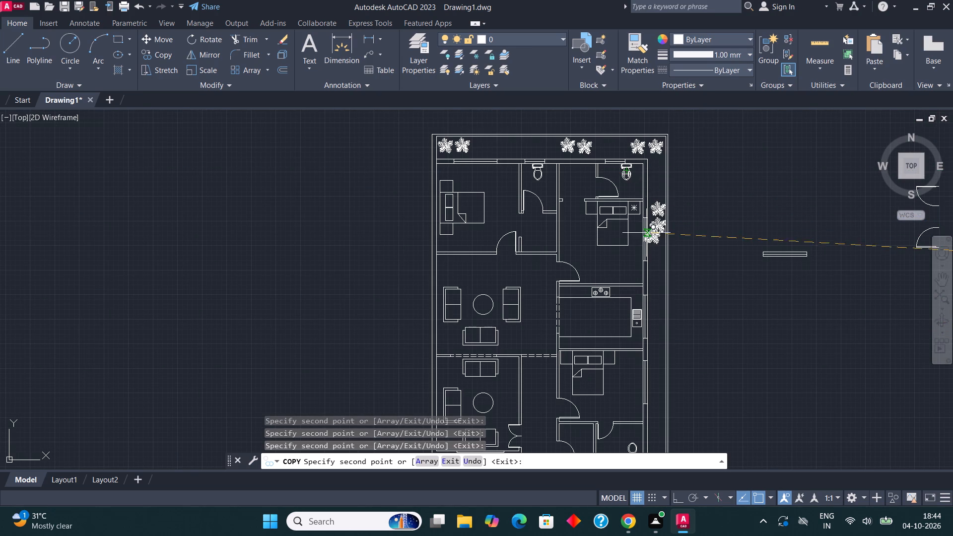
{"action": "scroll", "coordinate": [650, 335], "scroll_direction": "up", "scroll_amount": 2}
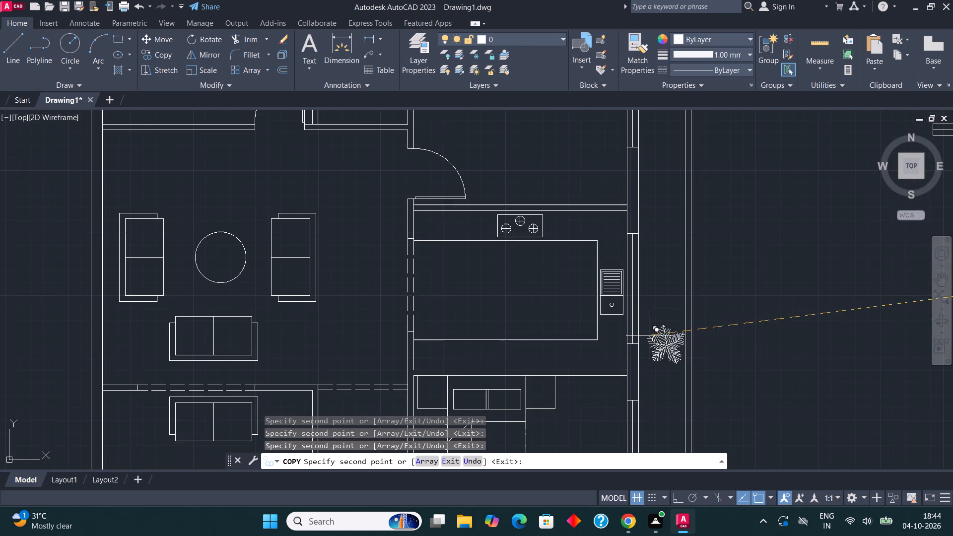
{"action": "left_click", "coordinate": [649, 308]}
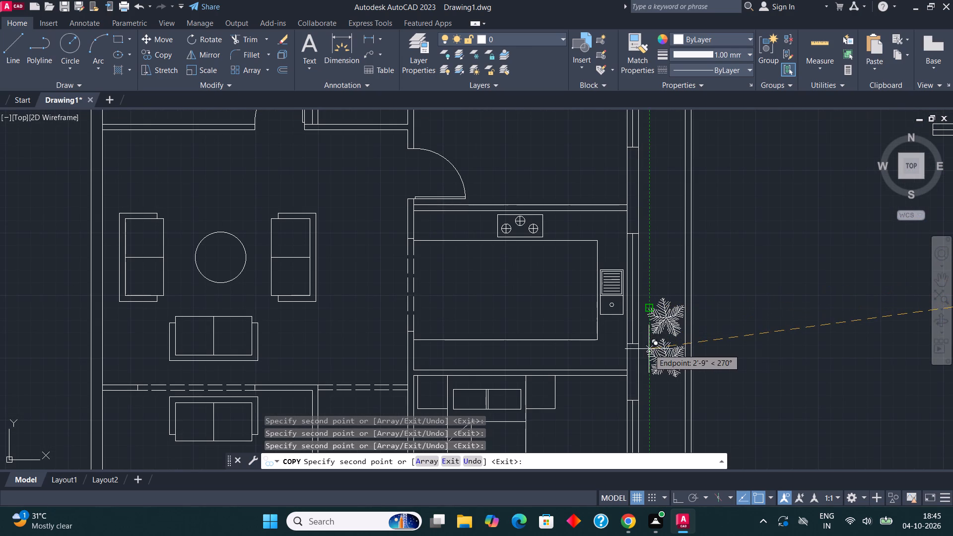
{"action": "left_click", "coordinate": [648, 349]}
{"action": "scroll", "coordinate": [609, 118], "scroll_direction": "down", "scroll_amount": 2}
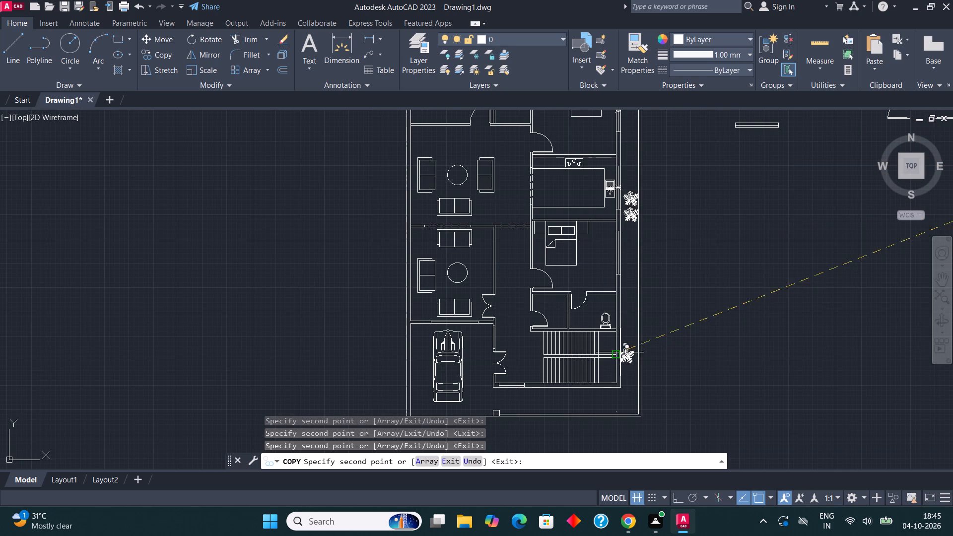
{"action": "scroll", "coordinate": [624, 299], "scroll_direction": "up", "scroll_amount": 2}
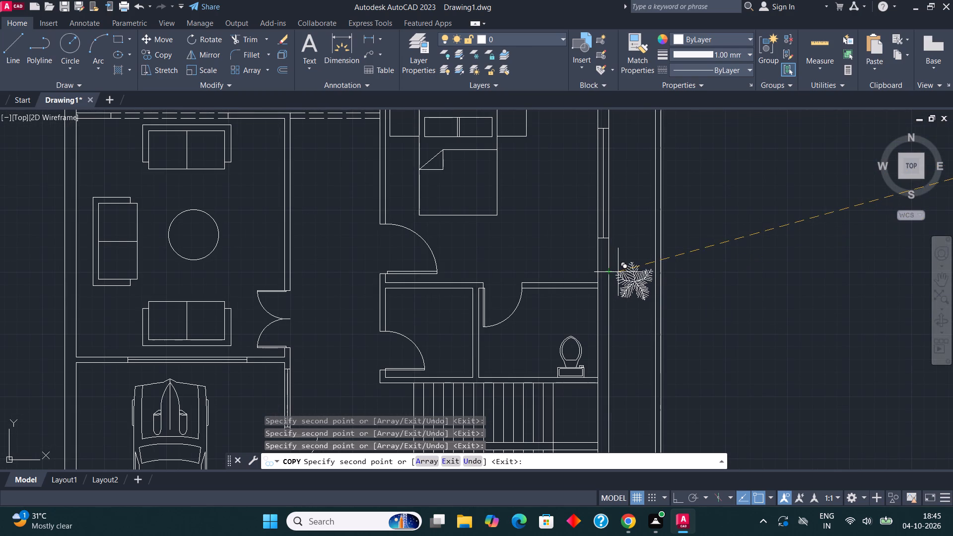
{"action": "left_click", "coordinate": [618, 272]}
{"action": "left_click", "coordinate": [619, 310]}
Place four plant copies along the front strip: one in the lower-right corner, a pair near the gate pillar, and one between them.
{"action": "scroll", "coordinate": [671, 216], "scroll_direction": "down", "scroll_amount": 2}
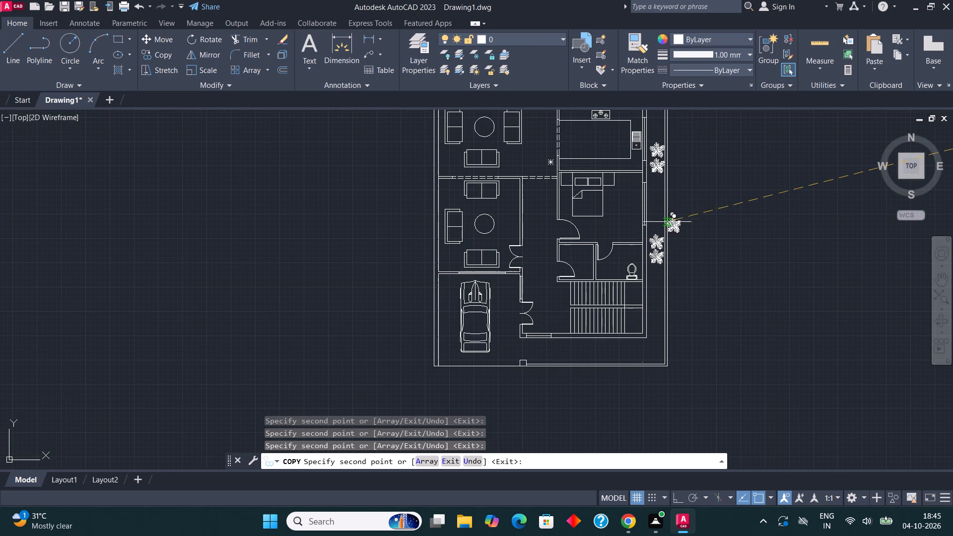
{"action": "scroll", "coordinate": [641, 349], "scroll_direction": "up", "scroll_amount": 2}
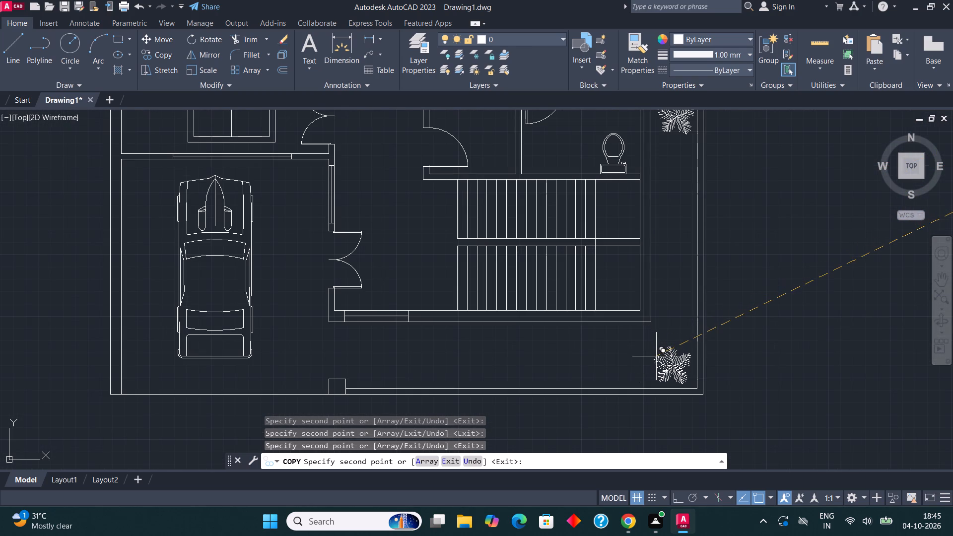
{"action": "left_click", "coordinate": [657, 356]}
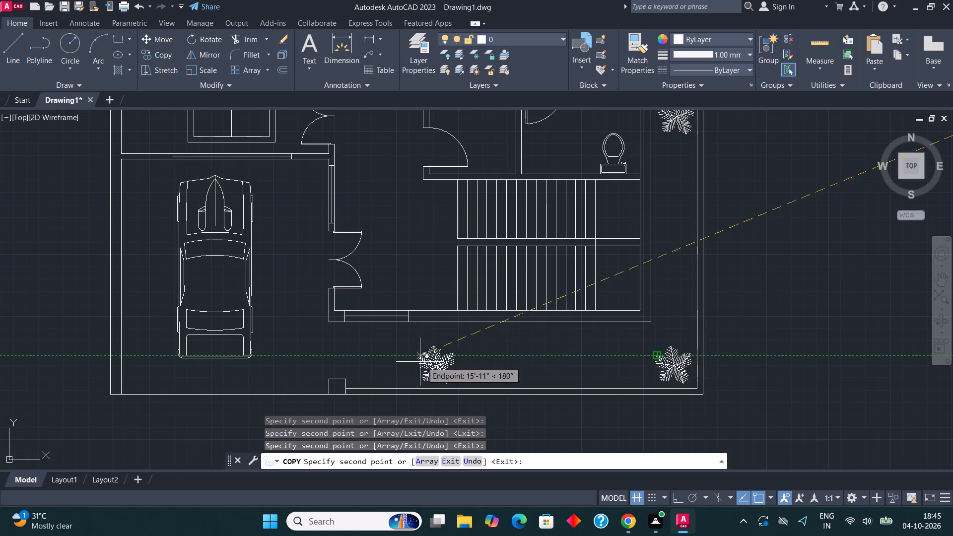
{"action": "left_click", "coordinate": [385, 356]}
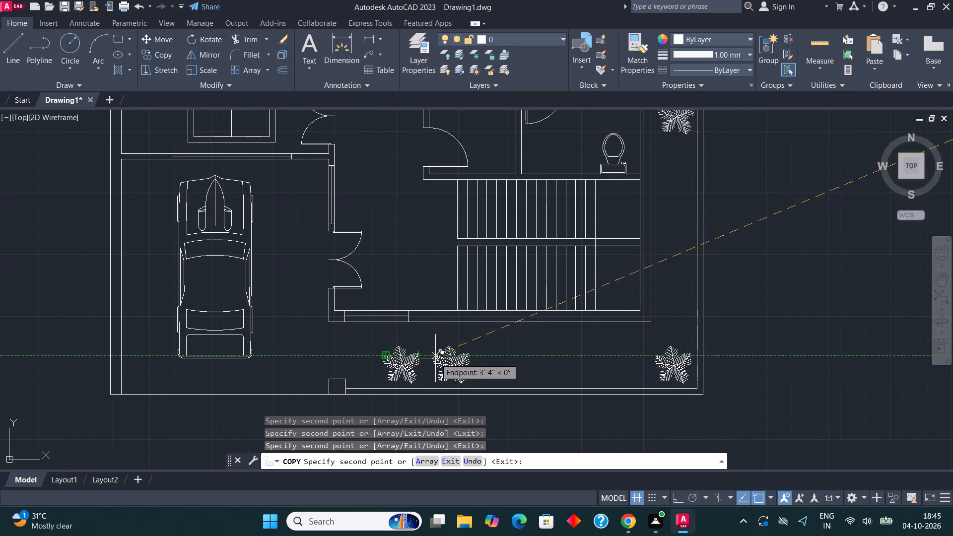
{"action": "left_click", "coordinate": [436, 358]}
{"action": "left_click", "coordinate": [554, 360]}
{"action": "scroll", "coordinate": [568, 381], "scroll_direction": "down", "scroll_amount": 3}
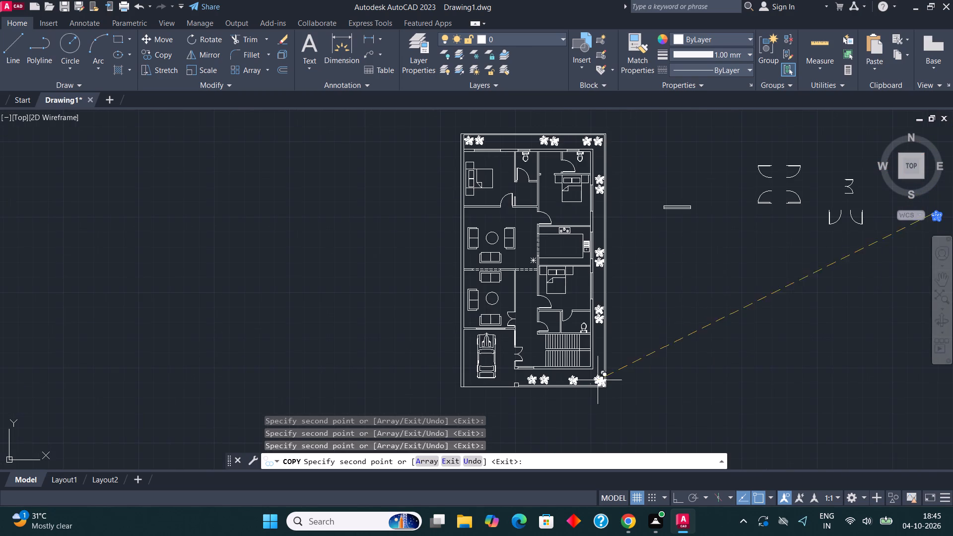
Place one more plant copy in the rear strip, between the upper-left bedroom's window and its toilet window, and finish copying.
{"action": "middle_click_drag", "start_coordinate": [695, 298], "coordinate": [723, 320]}
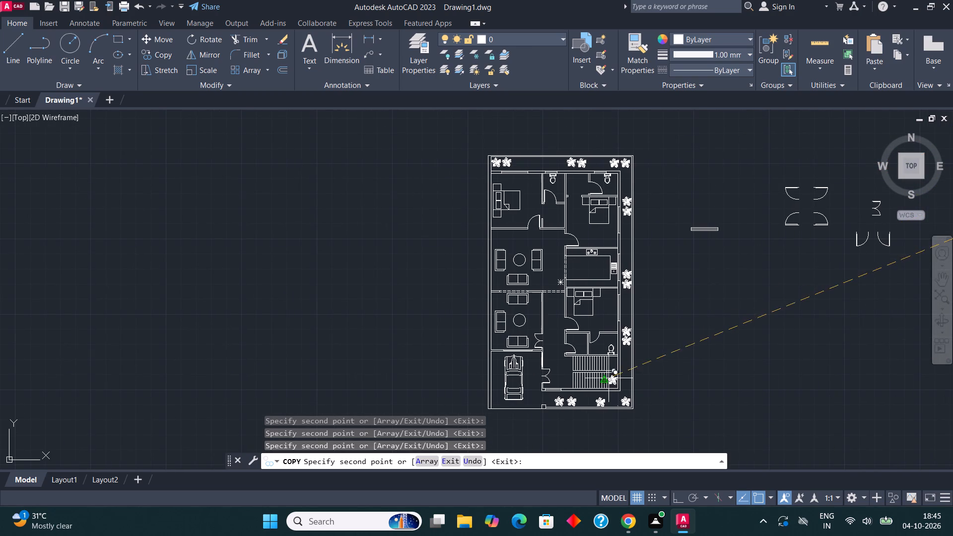
{"action": "scroll", "coordinate": [535, 156], "scroll_direction": "up", "scroll_amount": 4}
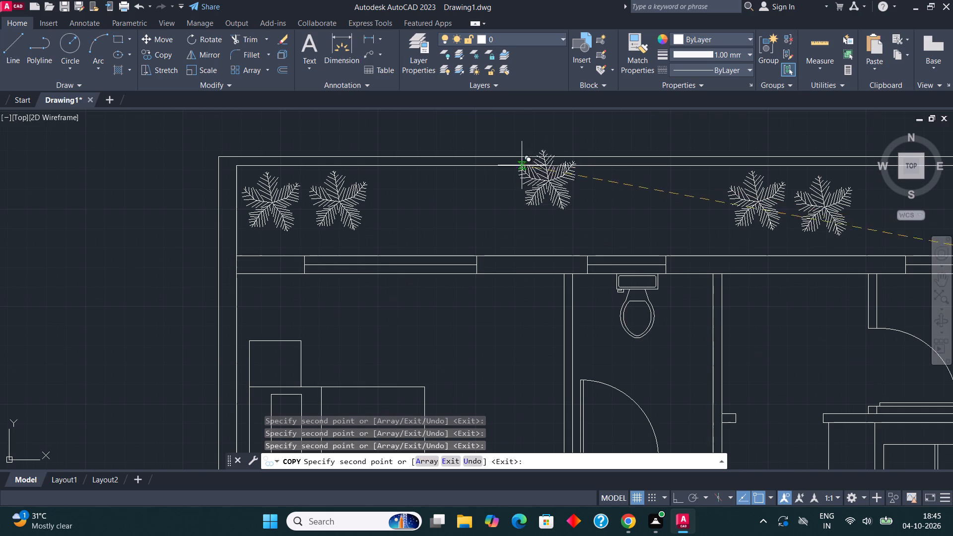
{"action": "left_click", "coordinate": [500, 186]}
{"action": "scroll", "coordinate": [417, 192], "scroll_direction": "down", "scroll_amount": 2}
{"action": "key", "text": "Escape"}
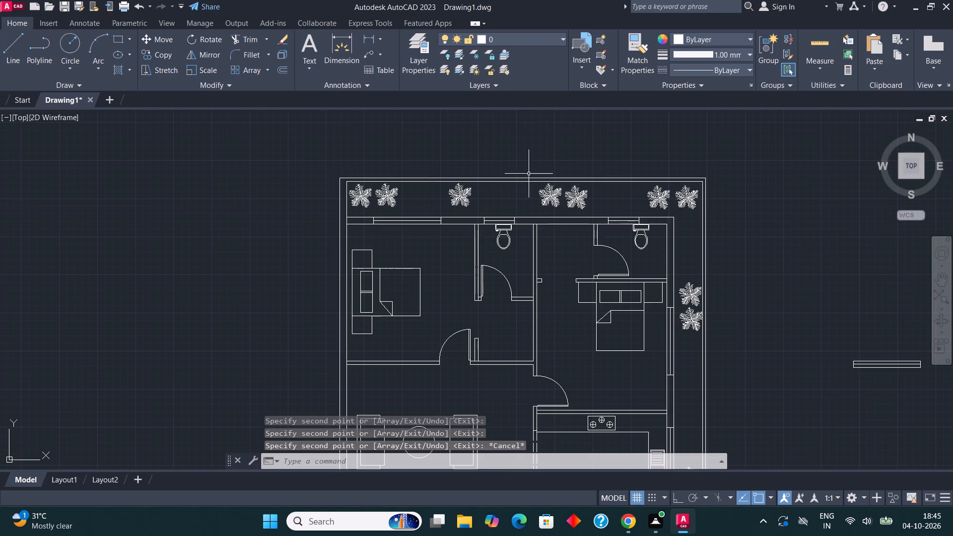
{"action": "scroll", "coordinate": [516, 209], "scroll_direction": "down", "scroll_amount": 1}
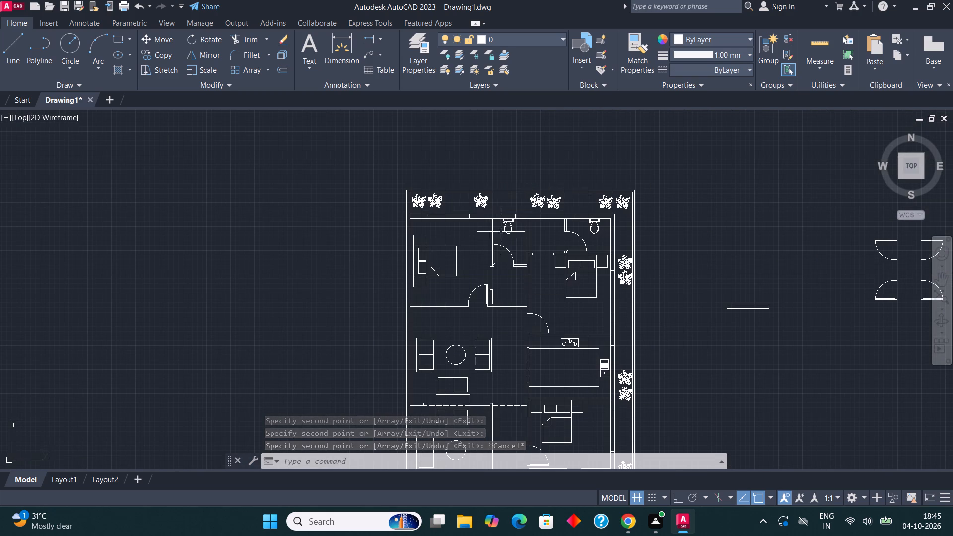
Draw a line about 3'-5" long rightward from the wall stub by the upper-left bedroom door, and a vertical line down from the toilet wall's end to its level.
{"action": "middle_click_drag", "start_coordinate": [517, 251], "coordinate": [498, 269]}
{"action": "scroll", "coordinate": [511, 291], "scroll_direction": "up", "scroll_amount": 2}
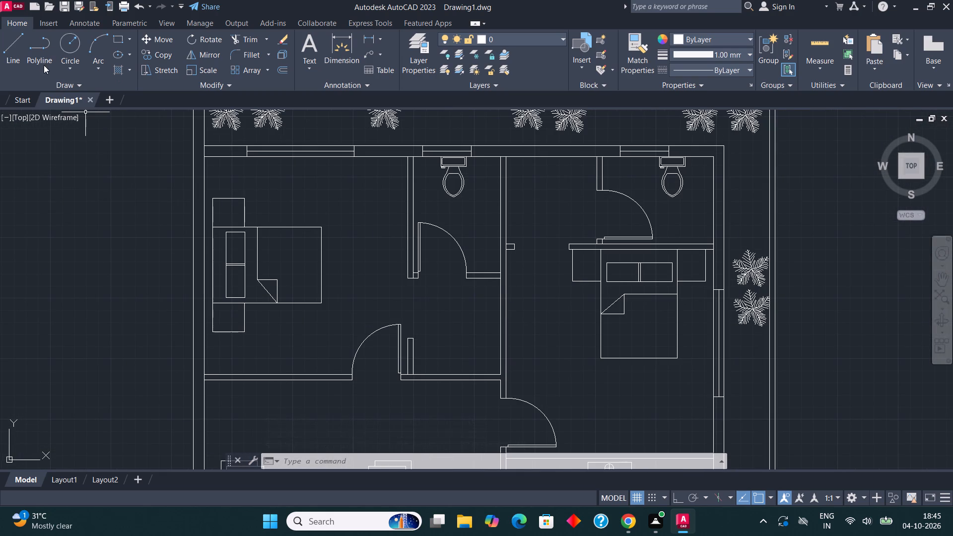
{"action": "left_click", "coordinate": [9, 40]}
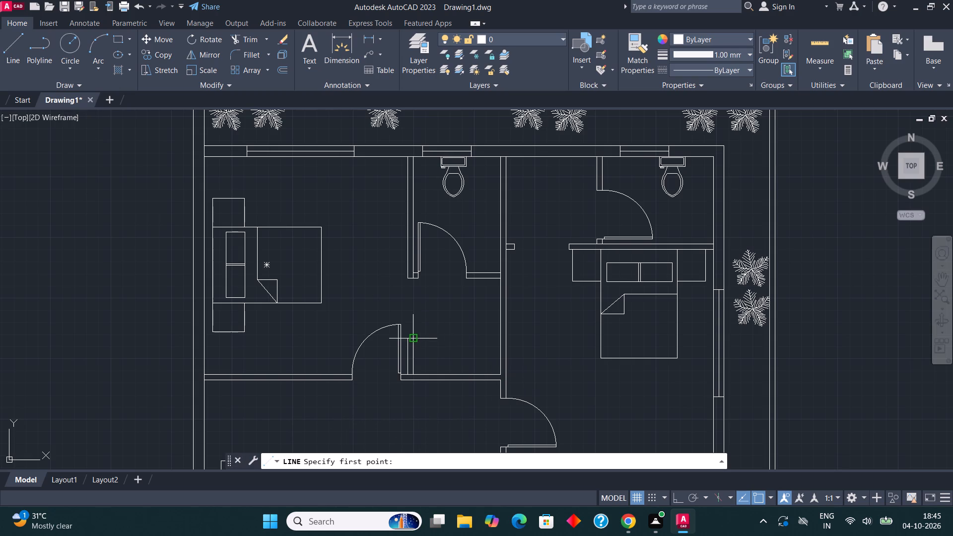
{"action": "left_click", "coordinate": [412, 341]}
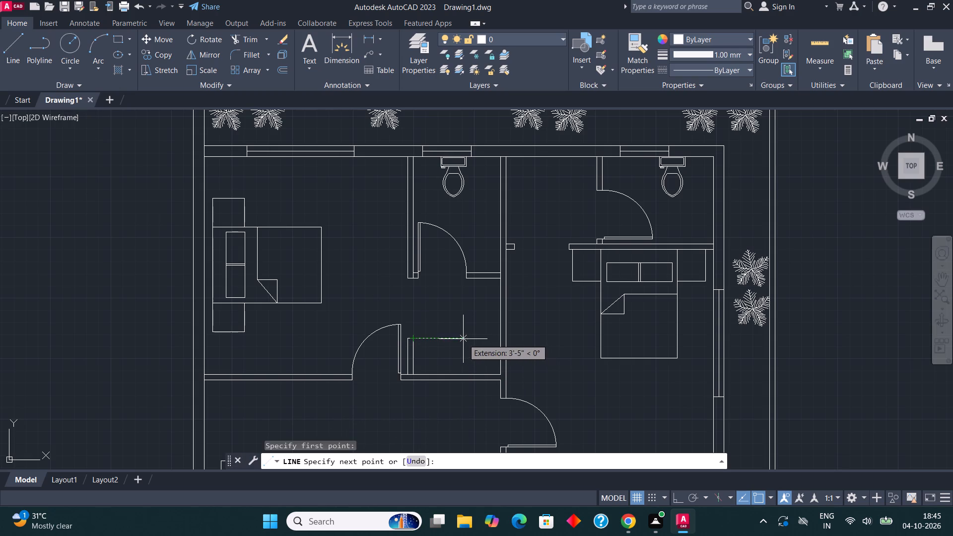
{"action": "left_click", "coordinate": [463, 338]}
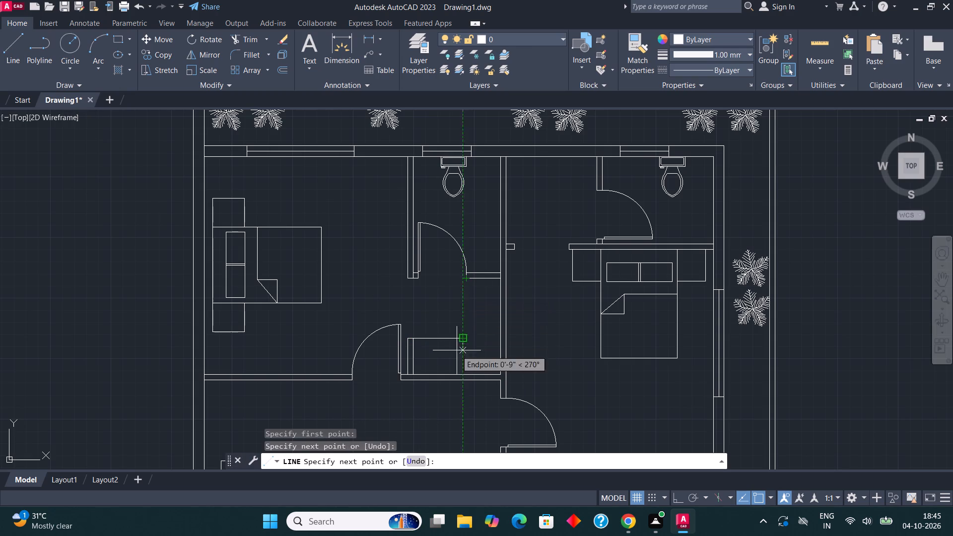
{"action": "left_click", "coordinate": [12, 48]}
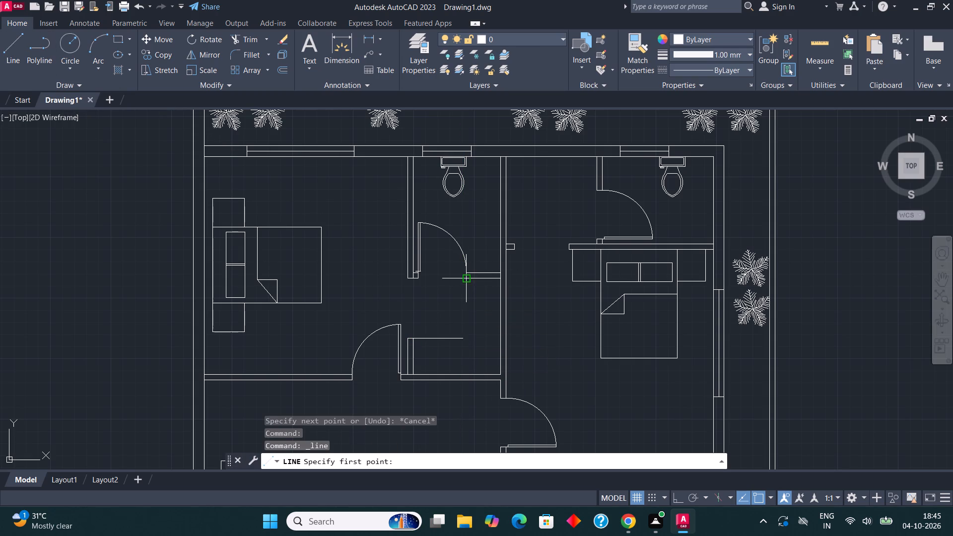
{"action": "left_click", "coordinate": [468, 280]}
{"action": "left_click", "coordinate": [469, 335]}
{"action": "key", "text": "grave"}
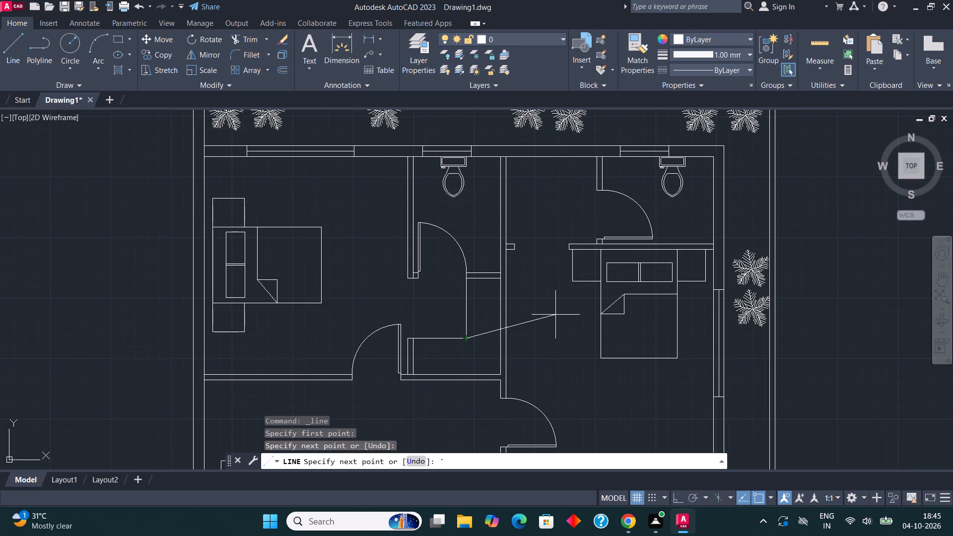
{"action": "key", "text": "Escape"}
Fillet the new horizontal and vertical lines below the upper-left bedroom's toilet so they meet in a sharp corner.
{"action": "scroll", "coordinate": [458, 341], "scroll_direction": "up", "scroll_amount": 2}
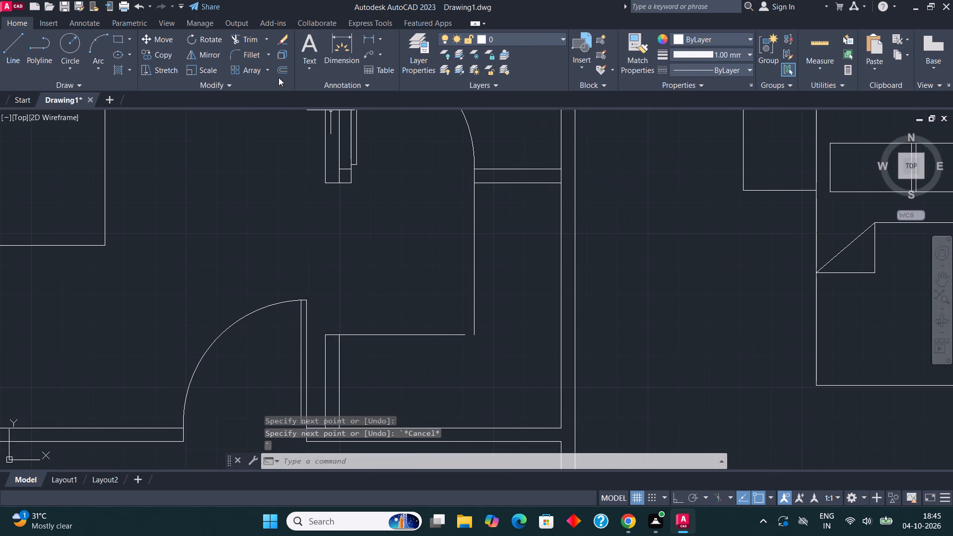
{"action": "left_click", "coordinate": [242, 51]}
{"action": "left_click", "coordinate": [423, 334]}
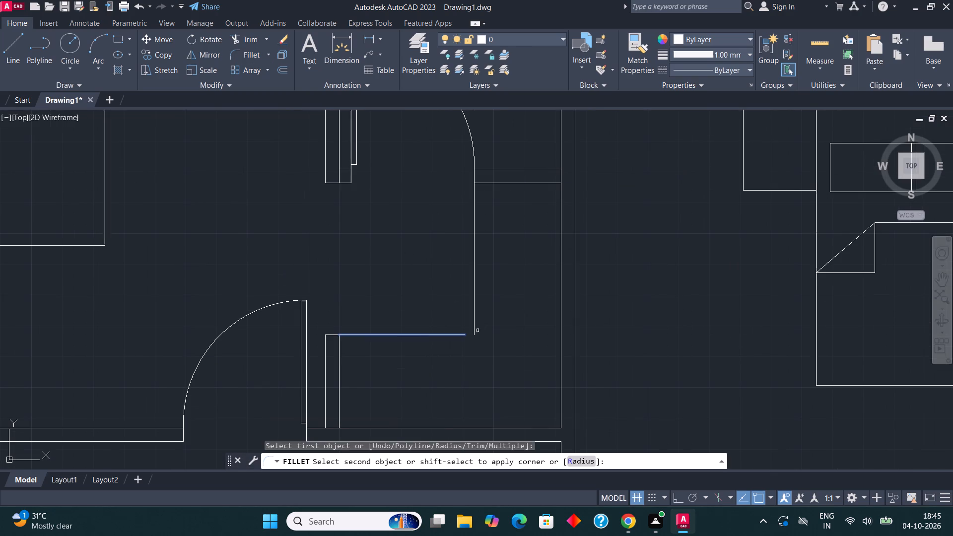
{"action": "left_click", "coordinate": [474, 315]}
{"action": "scroll", "coordinate": [475, 316], "scroll_direction": "down", "scroll_amount": 3}
{"action": "middle_click_drag", "start_coordinate": [613, 307], "coordinate": [590, 305]}
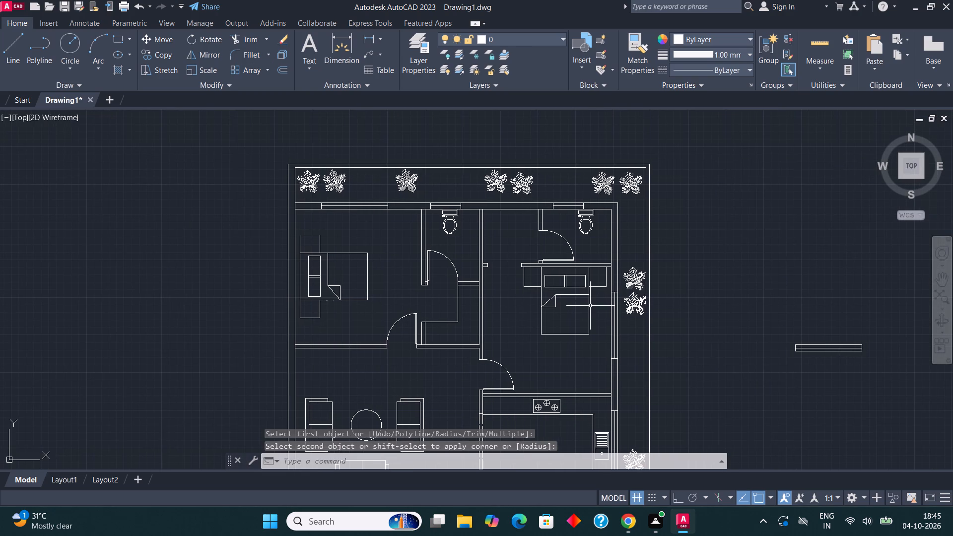
{"action": "key", "text": "Escape"}
Draw a horizontal line from the upper-right toilet's left wall across to the partition between the two upper bedrooms.
{"action": "middle_click_drag", "start_coordinate": [587, 210], "coordinate": [559, 272]}
{"action": "left_click", "coordinate": [9, 47]}
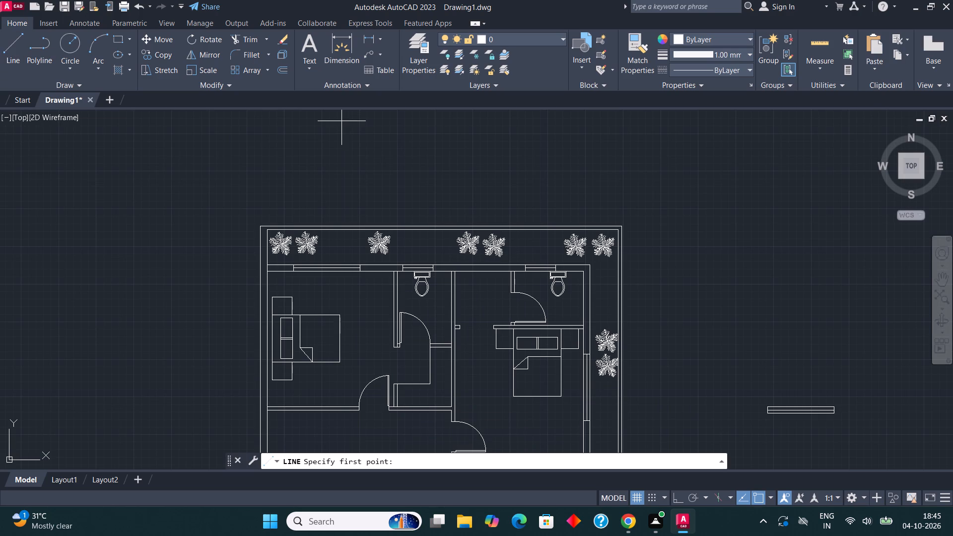
{"action": "scroll", "coordinate": [485, 293], "scroll_direction": "up", "scroll_amount": 3}
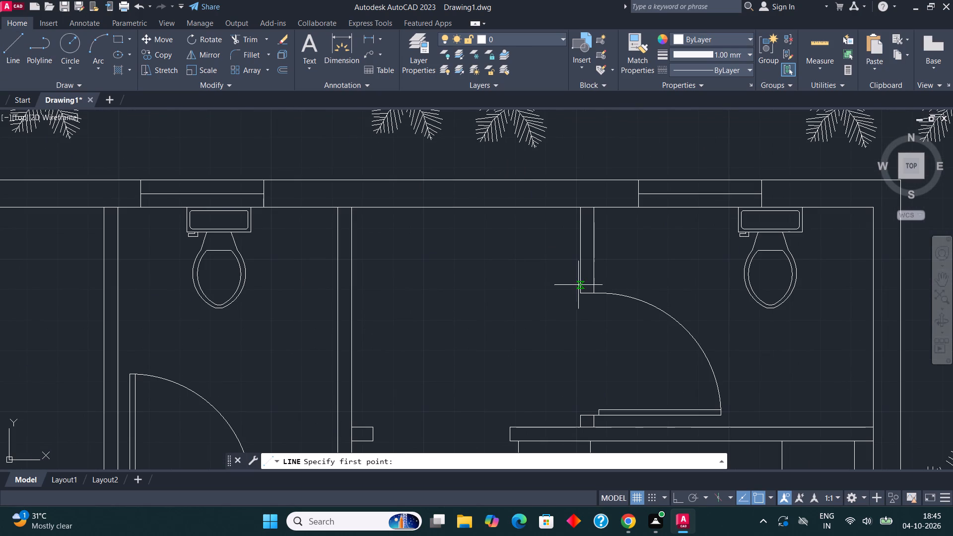
{"action": "left_click", "coordinate": [580, 285]}
{"action": "left_click", "coordinate": [348, 282]}
{"action": "scroll", "coordinate": [381, 262], "scroll_direction": "down", "scroll_amount": 3}
{"action": "key", "text": "Escape"}
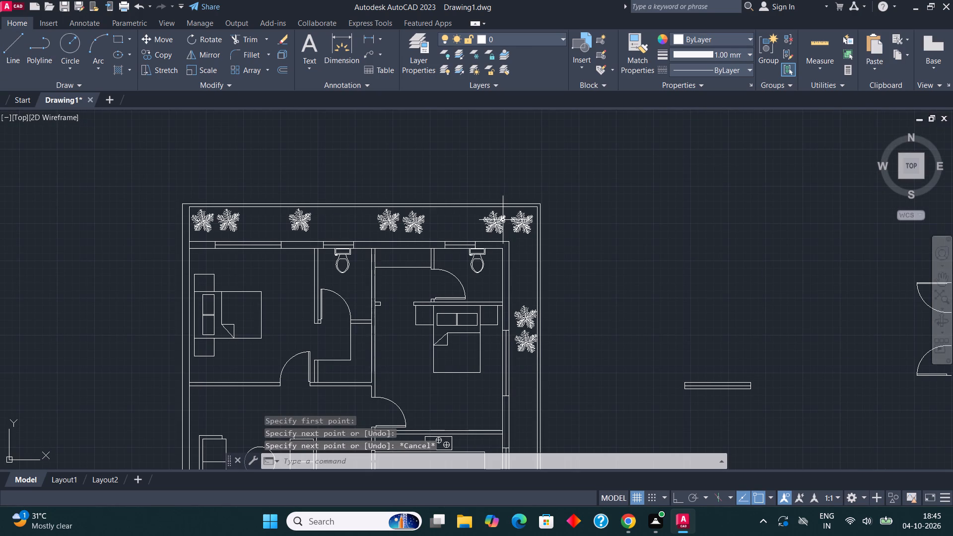
Create a new layer named HAT with index colour 54.
{"action": "middle_click_drag", "start_coordinate": [516, 225], "coordinate": [536, 237]}
{"action": "left_click", "coordinate": [425, 46]}
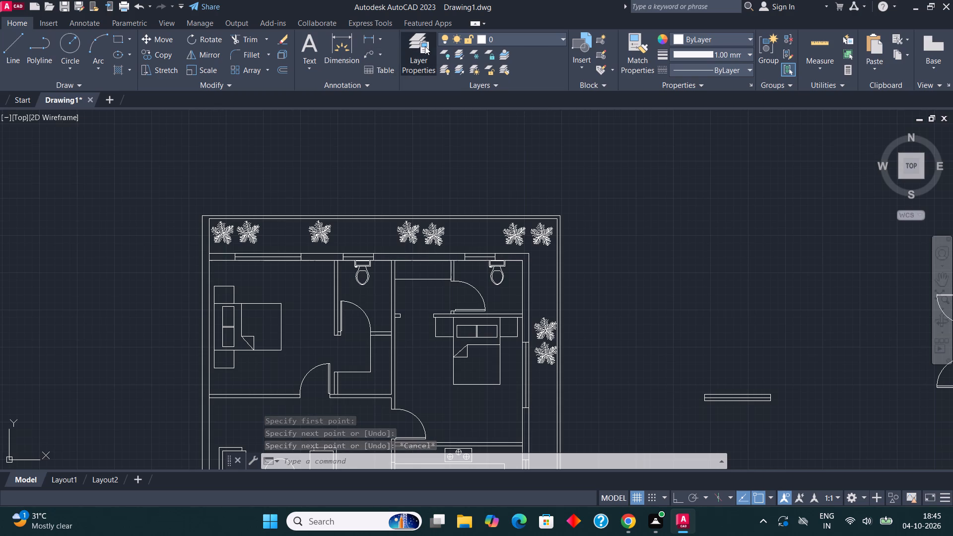
{"action": "left_click", "coordinate": [112, 55]}
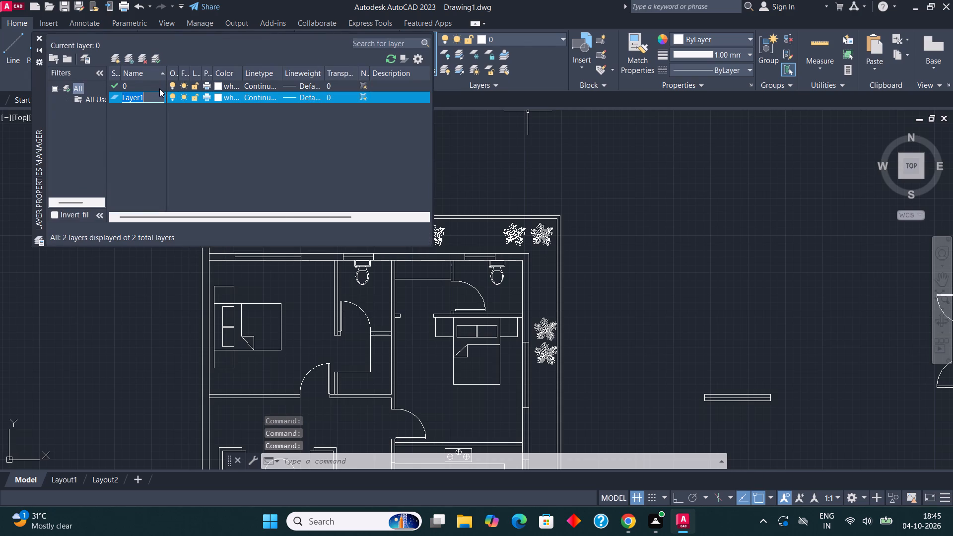
{"action": "type", "text": "HAT"}
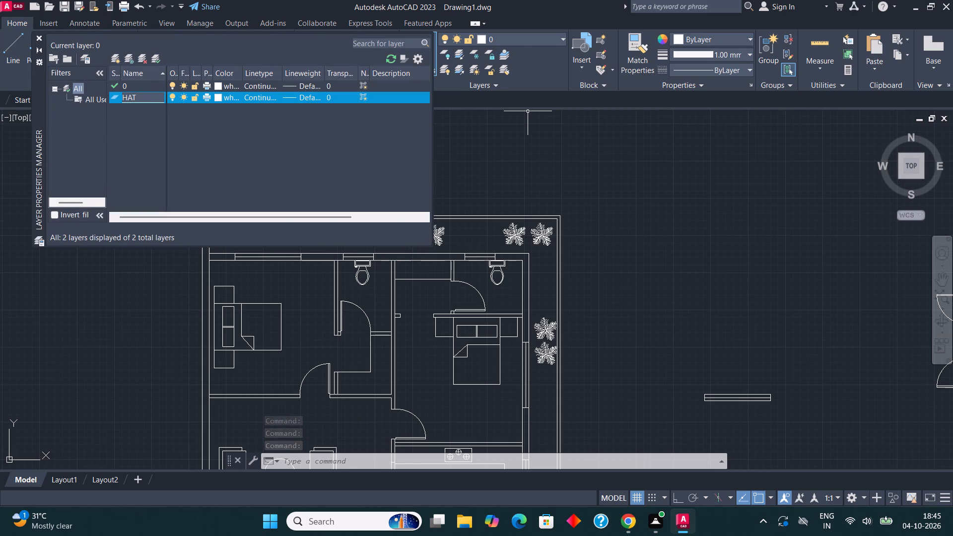
{"action": "left_click", "coordinate": [217, 95]}
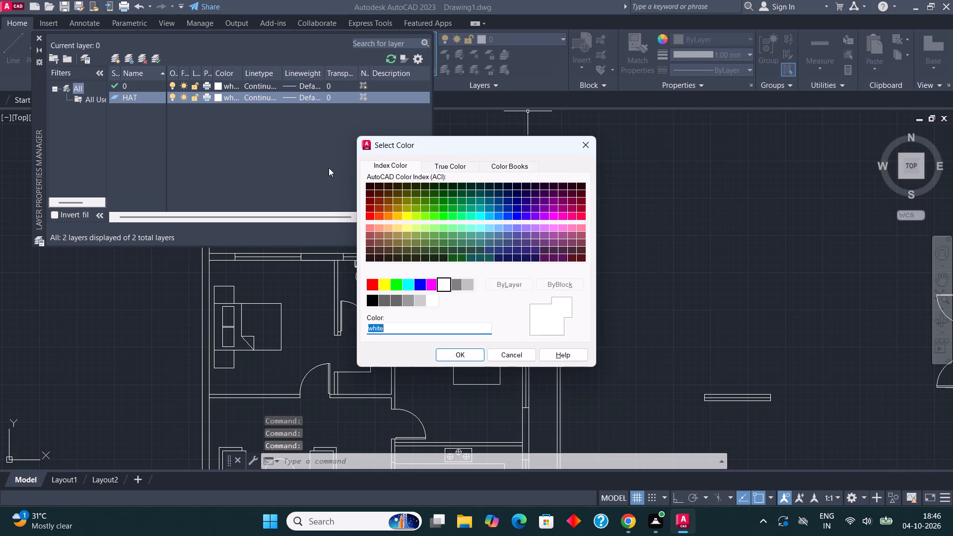
{"action": "left_click", "coordinate": [408, 203]}
{"action": "left_click", "coordinate": [442, 357]}
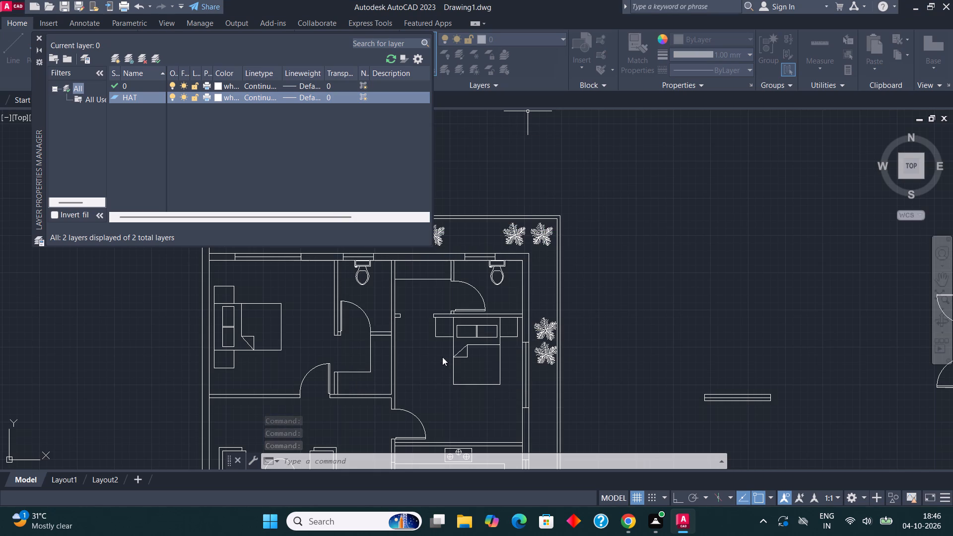
Create a new layer named WALL with yellow index colour 50.
{"action": "left_click", "coordinate": [115, 59]}
{"action": "type", "text": "WALL"}
{"action": "left_click", "coordinate": [216, 110]}
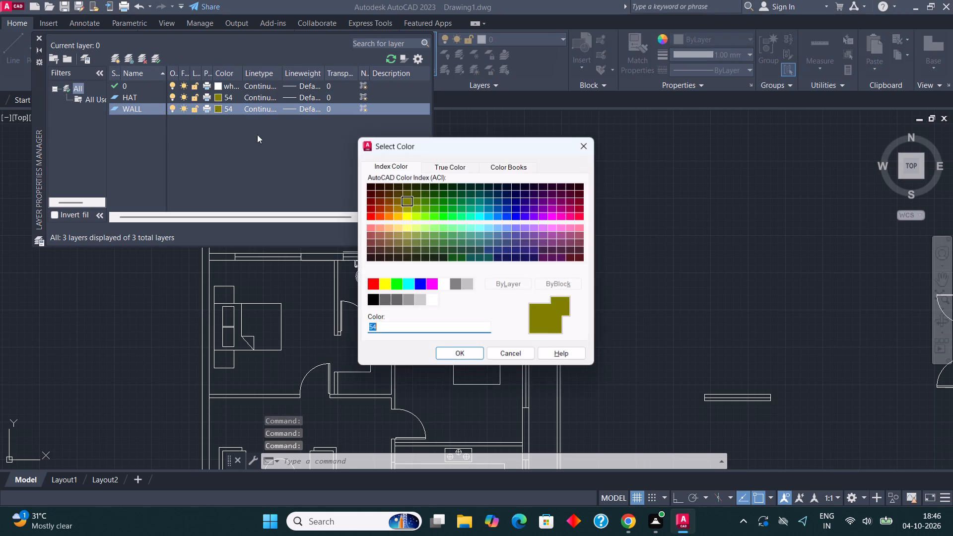
{"action": "left_click", "coordinate": [405, 216]}
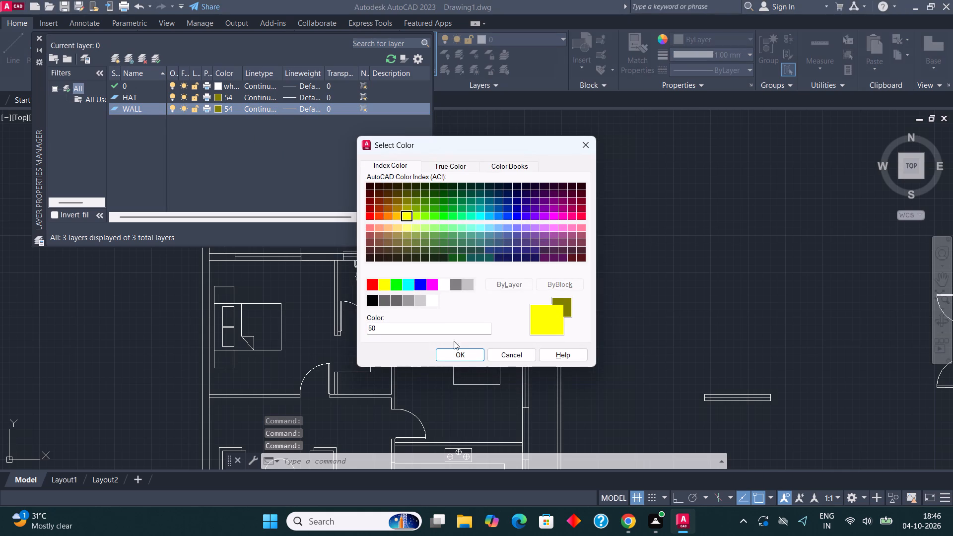
{"action": "left_click", "coordinate": [464, 355]}
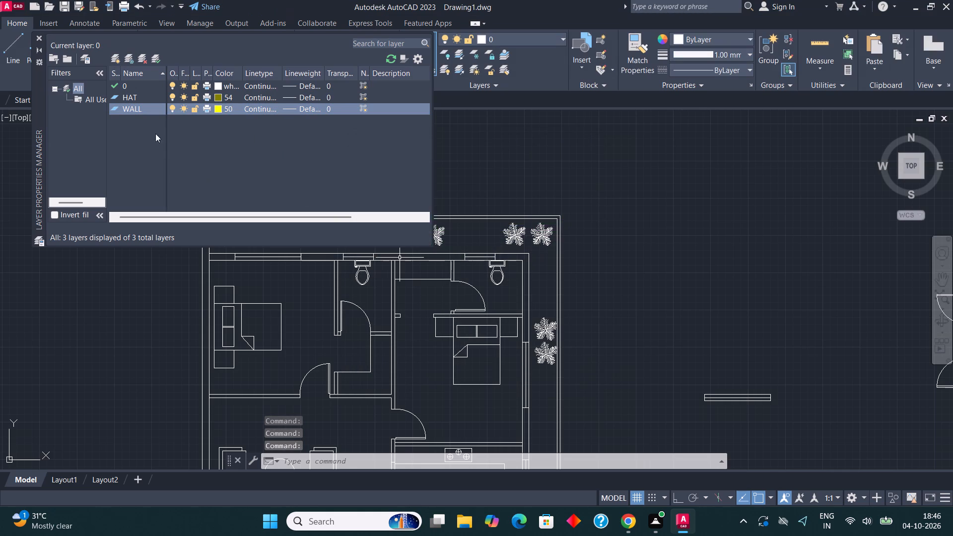
Create a new layer named TREE with green index colour 102.
{"action": "left_click", "coordinate": [116, 58]}
{"action": "type", "text": "TREE"}
{"action": "left_click", "coordinate": [219, 121]}
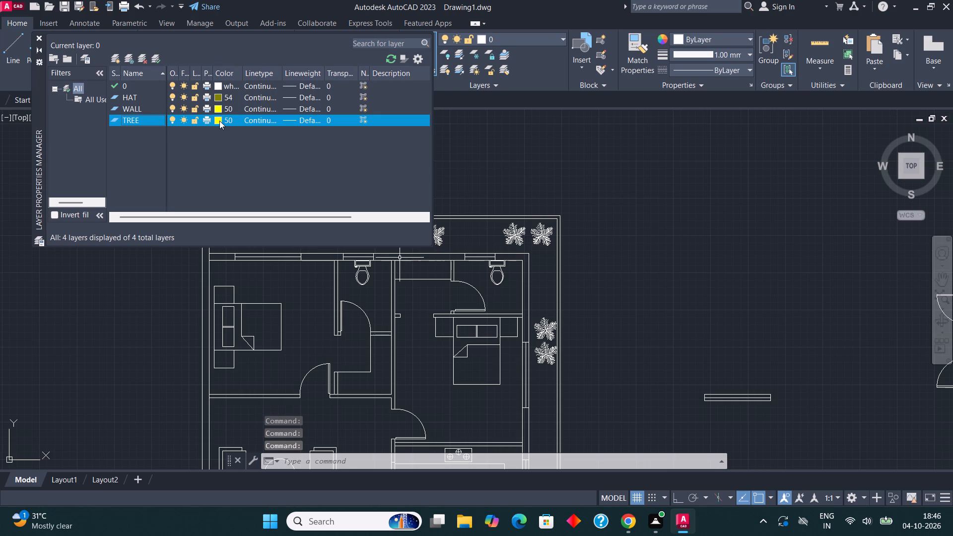
{"action": "left_click", "coordinate": [456, 208]}
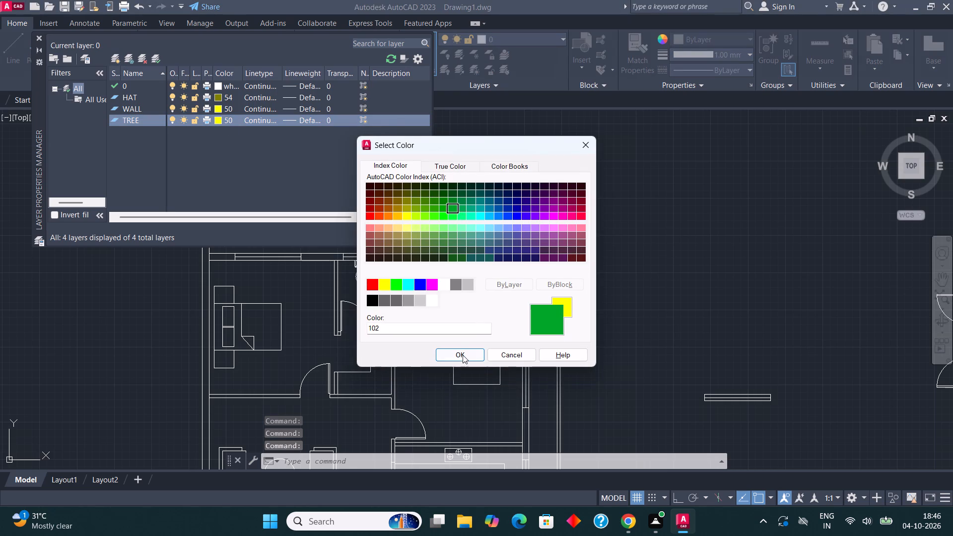
{"action": "left_click", "coordinate": [463, 358]}
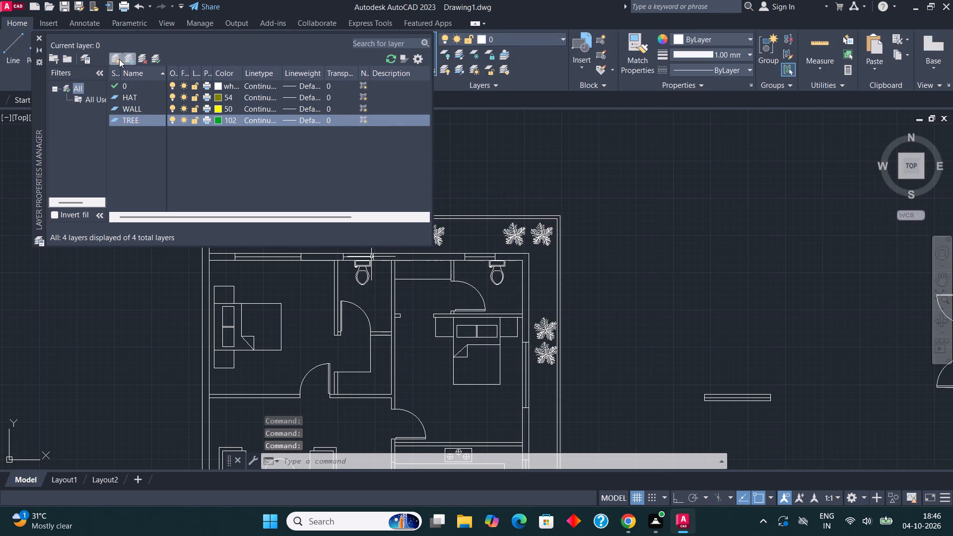
Create a new layer named FUR with purple index colour 212.
{"action": "left_click", "coordinate": [119, 59]}
{"action": "type", "text": "FUR"}
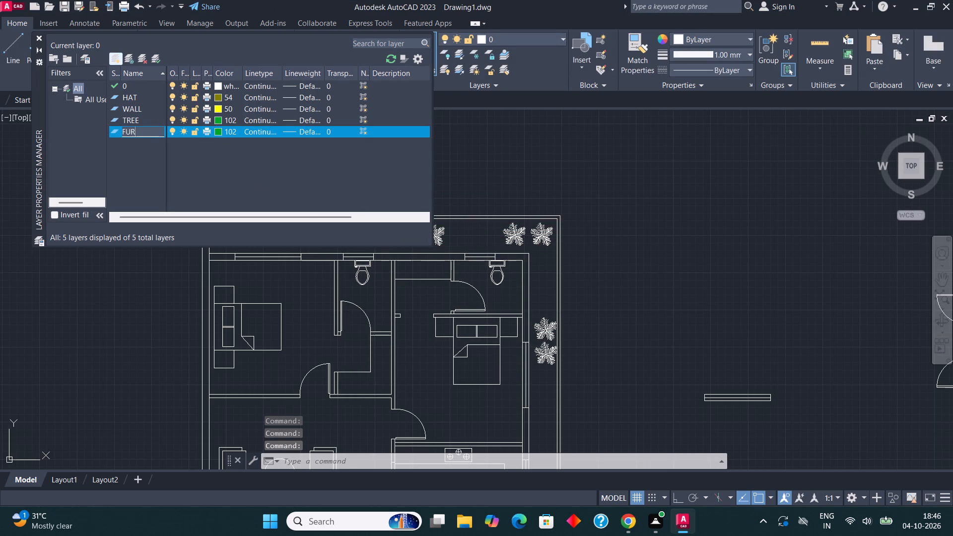
{"action": "left_click", "coordinate": [215, 129]}
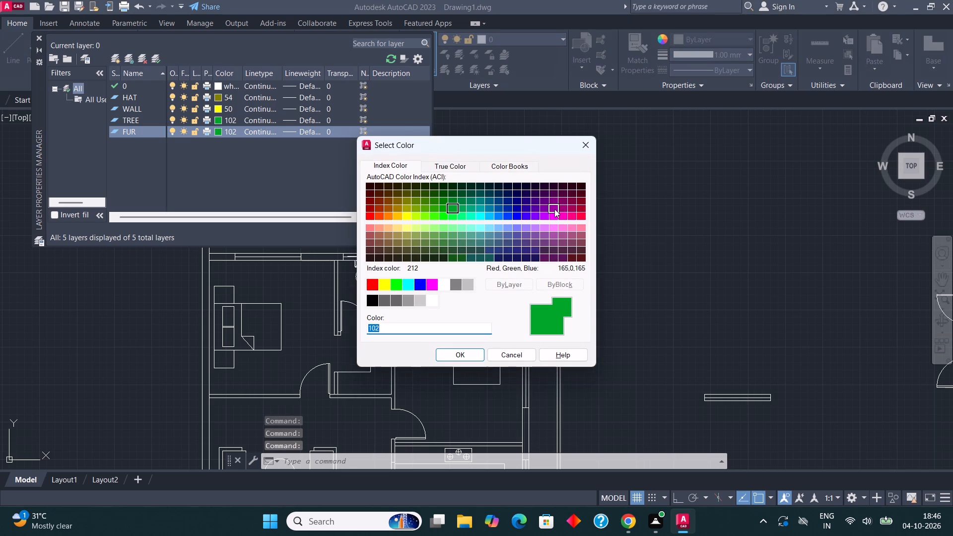
{"action": "left_click", "coordinate": [554, 209]}
{"action": "left_click", "coordinate": [469, 356]}
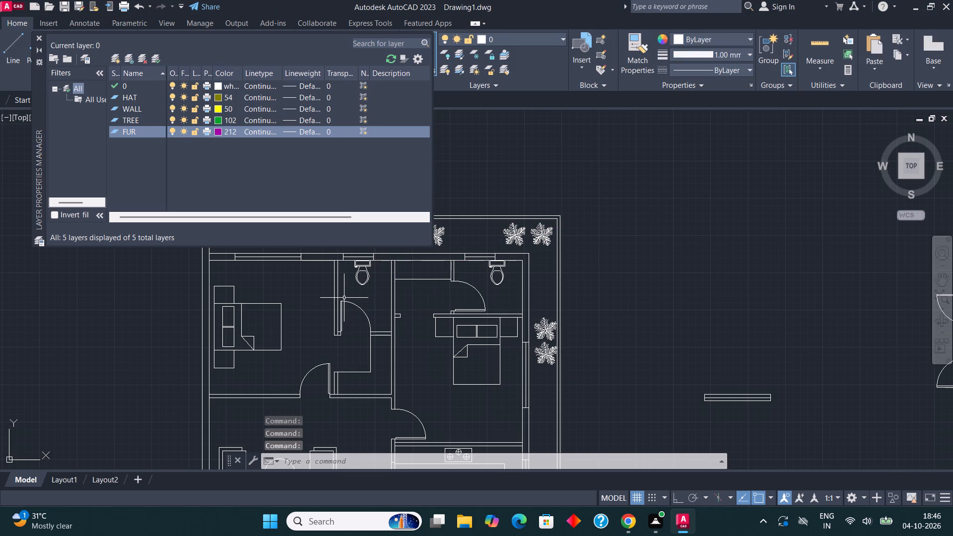
Create a new layer named WIN with light-blue index colour 140 and close the layer manager.
{"action": "left_click", "coordinate": [116, 55]}
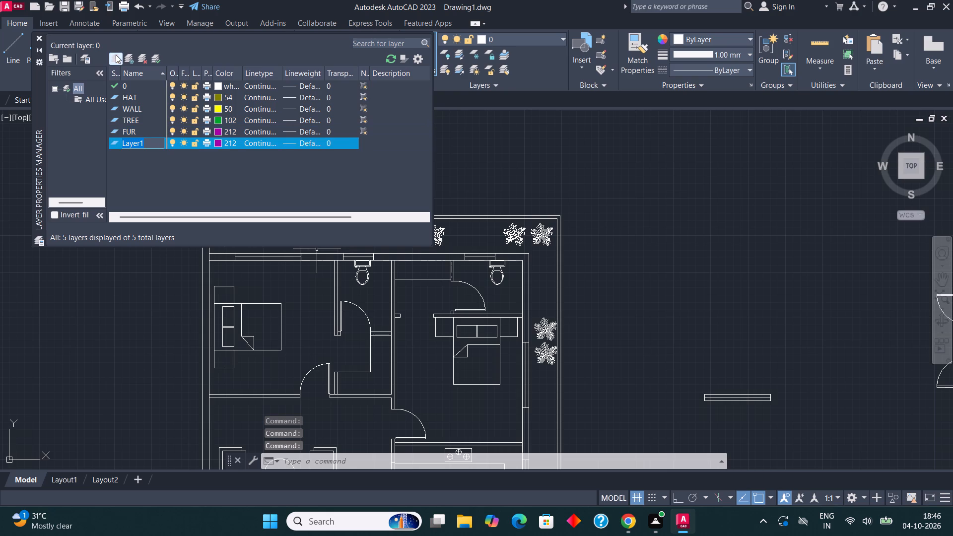
{"action": "type", "text": "WIN"}
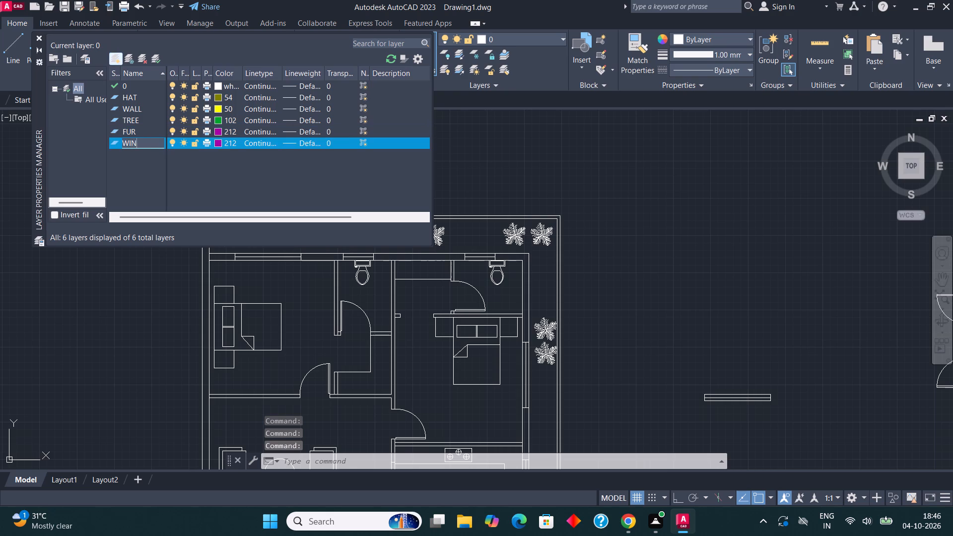
{"action": "left_click", "coordinate": [220, 143]}
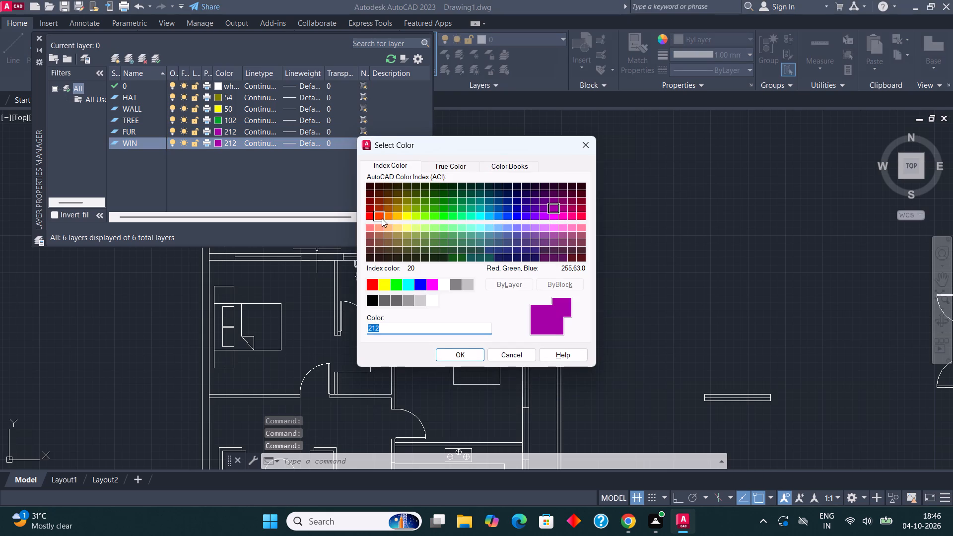
{"action": "left_click", "coordinate": [490, 215]}
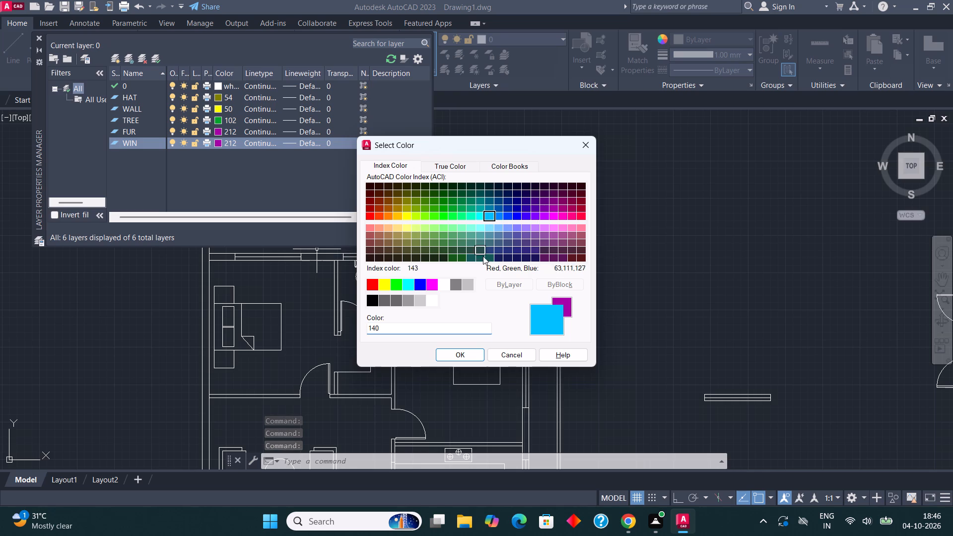
{"action": "left_click", "coordinate": [460, 355]}
{"action": "left_click", "coordinate": [43, 34]}
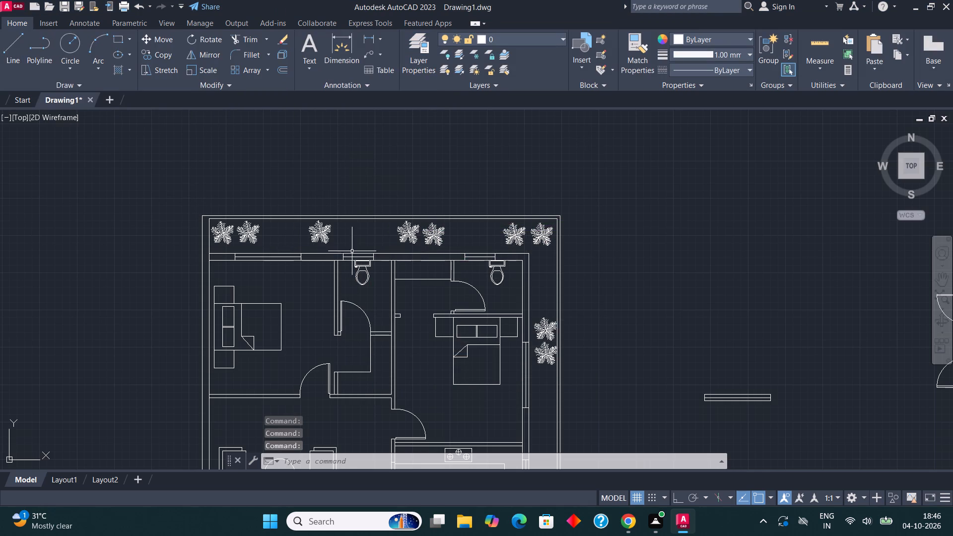
Assign the top-left bedroom window and the adjacent bathroom window in the plan's top wall to the WIN layer.
{"action": "scroll", "coordinate": [238, 252], "scroll_direction": "up", "scroll_amount": 2}
{"action": "left_click", "coordinate": [209, 284]}
{"action": "left_click", "coordinate": [412, 246]}
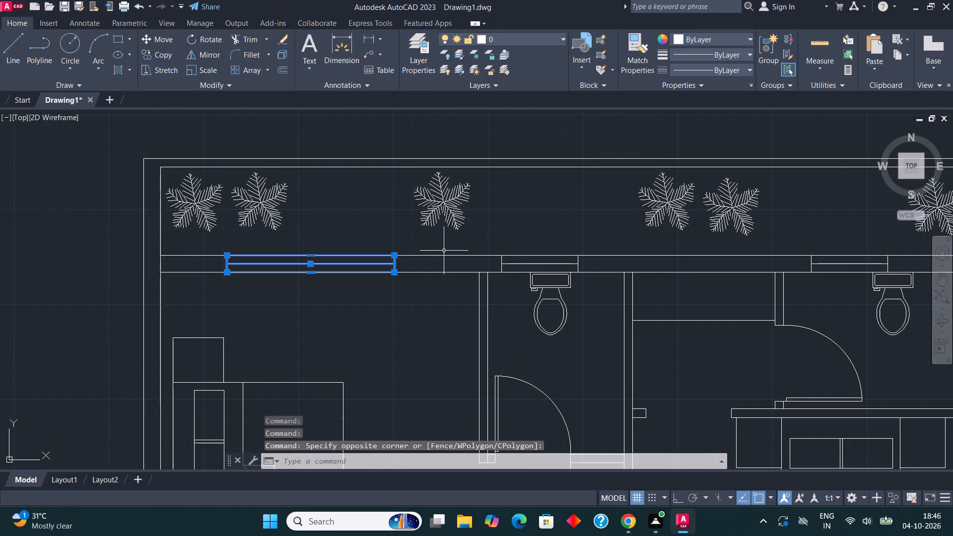
{"action": "left_click", "coordinate": [497, 279]}
{"action": "left_click", "coordinate": [586, 247]}
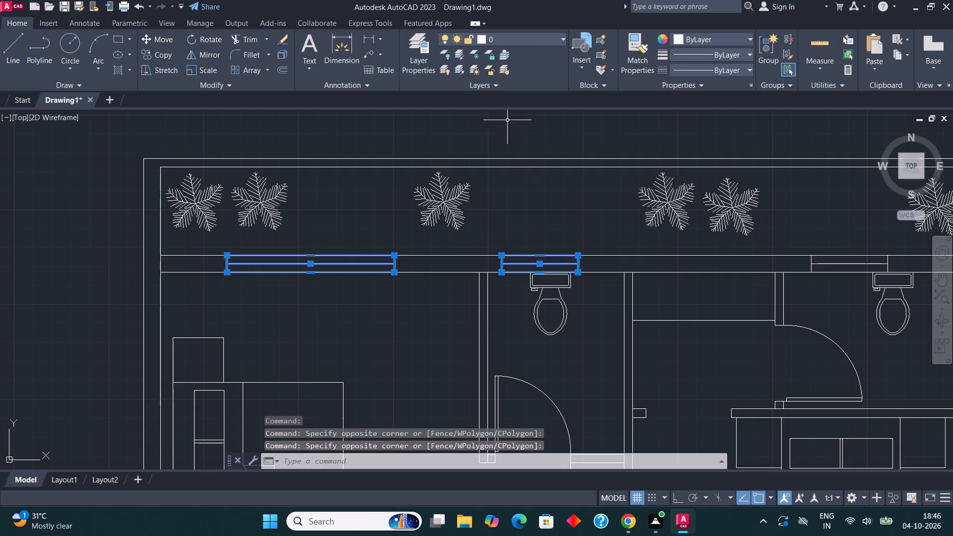
{"action": "left_click", "coordinate": [514, 38]}
{"action": "left_click", "coordinate": [530, 129]}
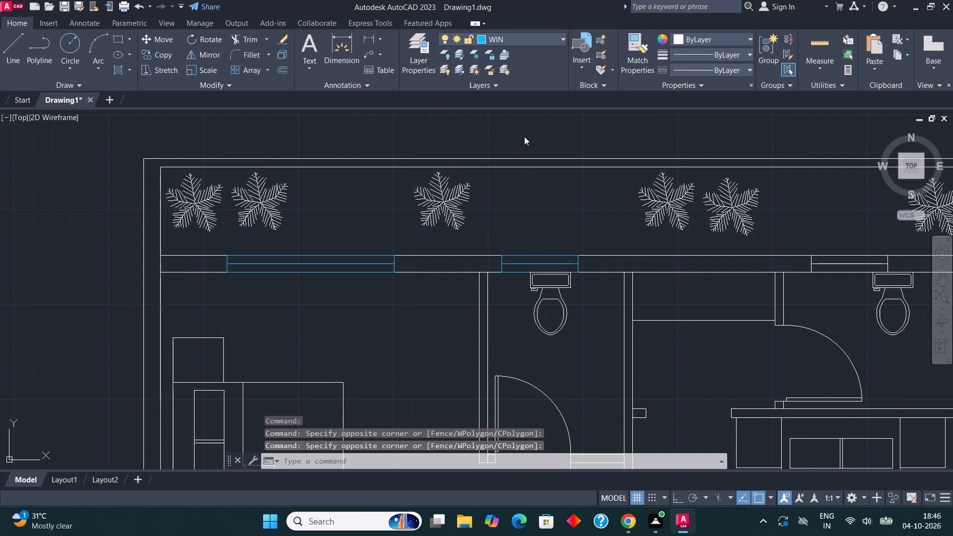
{"action": "scroll", "coordinate": [340, 251], "scroll_direction": "down", "scroll_amount": 2}
{"action": "middle_click_drag", "start_coordinate": [460, 238], "coordinate": [395, 241]}
{"action": "key", "text": "Escape"}
Assign the top-right bathroom window in the plan's top wall to the WIN layer.
{"action": "scroll", "coordinate": [487, 250], "scroll_direction": "up", "scroll_amount": 2}
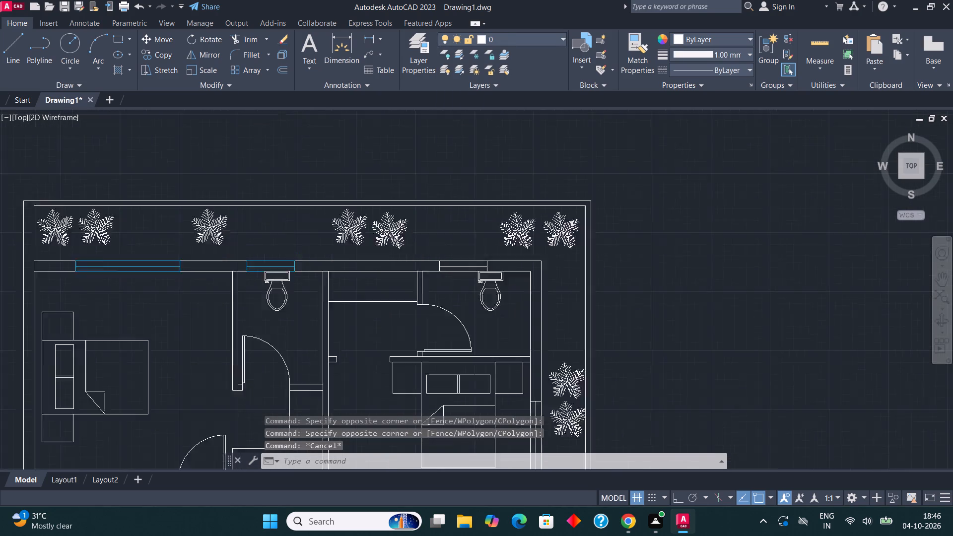
{"action": "scroll", "coordinate": [487, 250], "scroll_direction": "up", "scroll_amount": 1}
{"action": "left_click", "coordinate": [341, 315]}
{"action": "left_click", "coordinate": [493, 264]}
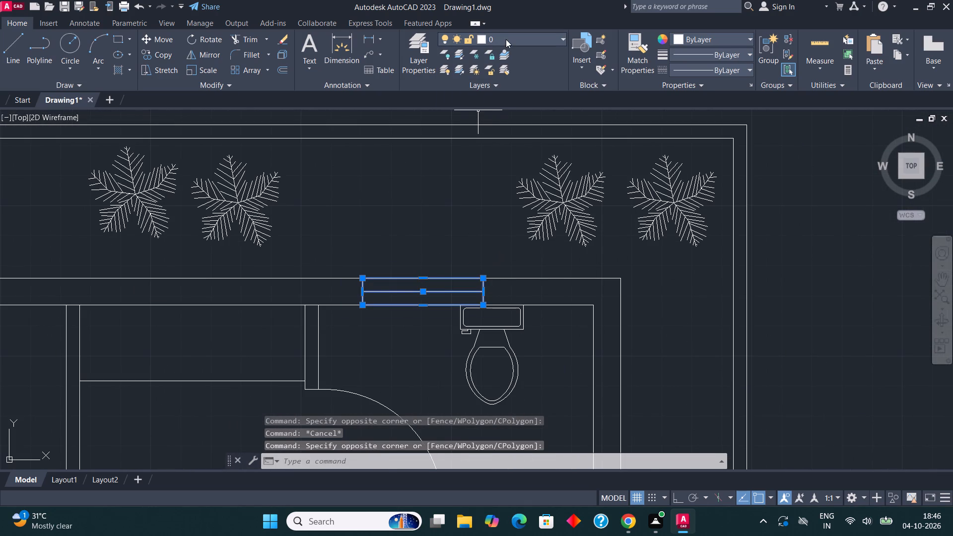
{"action": "left_click", "coordinate": [507, 38]}
{"action": "left_click", "coordinate": [498, 125]}
{"action": "scroll", "coordinate": [432, 159], "scroll_direction": "down", "scroll_amount": 3}
{"action": "key", "text": "Escape"}
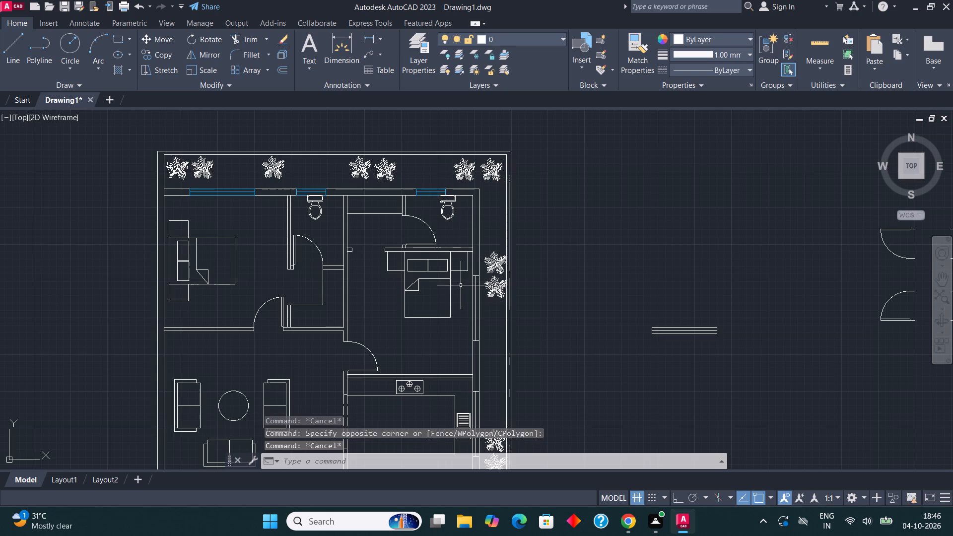
Assign the upper-right bedroom's window in the right outer wall to the WIN layer.
{"action": "scroll", "coordinate": [468, 336], "scroll_direction": "up", "scroll_amount": 2}
{"action": "left_click", "coordinate": [466, 350]}
{"action": "left_click", "coordinate": [497, 180]}
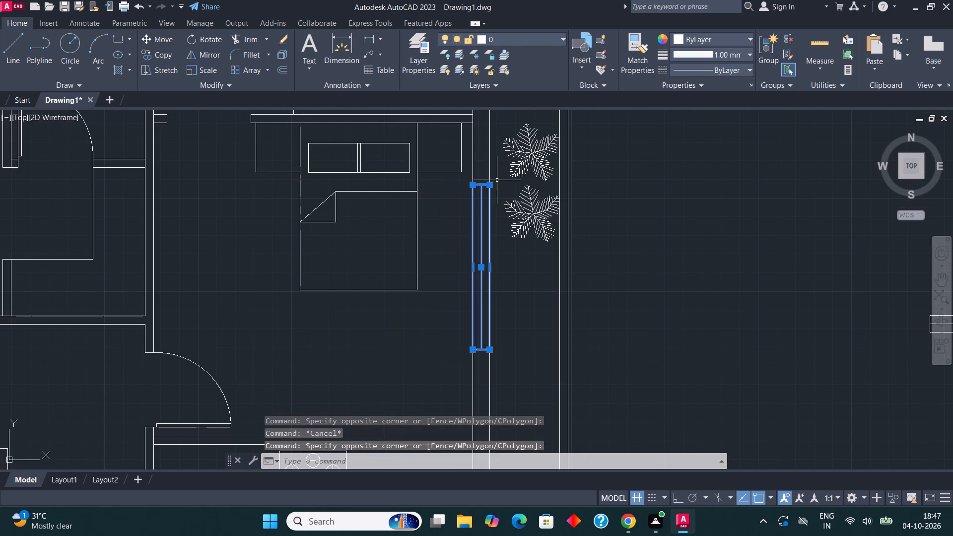
{"action": "left_click", "coordinate": [507, 38]}
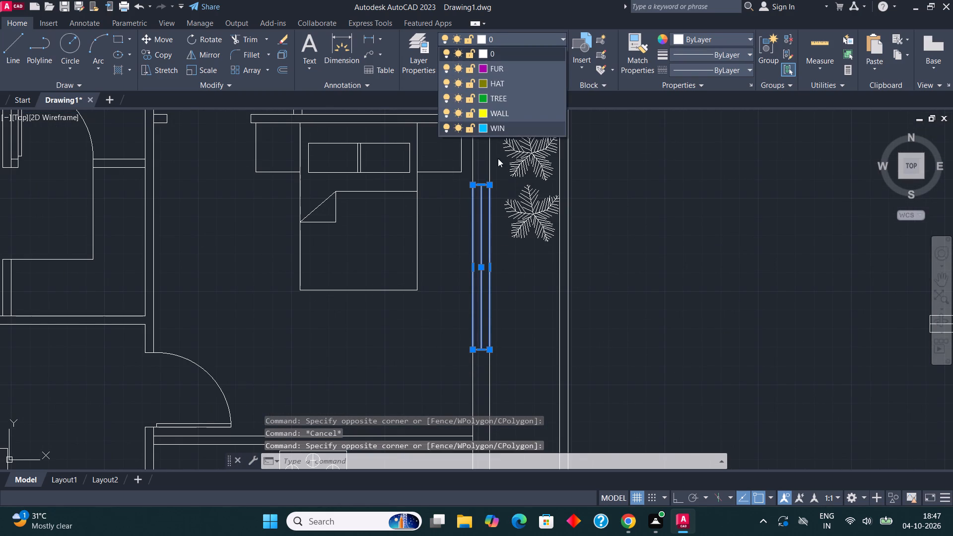
{"action": "left_click", "coordinate": [507, 119]}
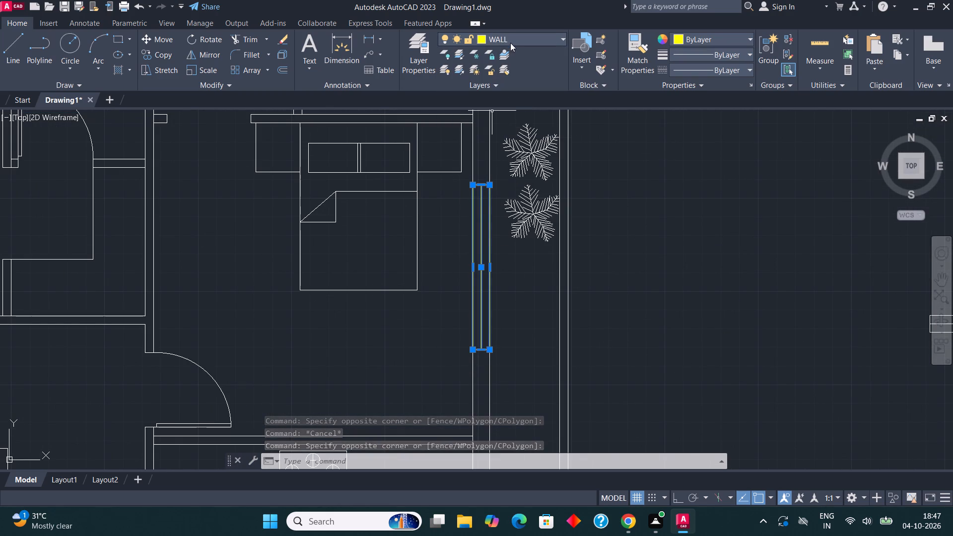
{"action": "left_click", "coordinate": [513, 38]}
{"action": "left_click", "coordinate": [516, 123]}
{"action": "scroll", "coordinate": [482, 181], "scroll_direction": "down", "scroll_amount": 1}
{"action": "key", "text": "Escape"}
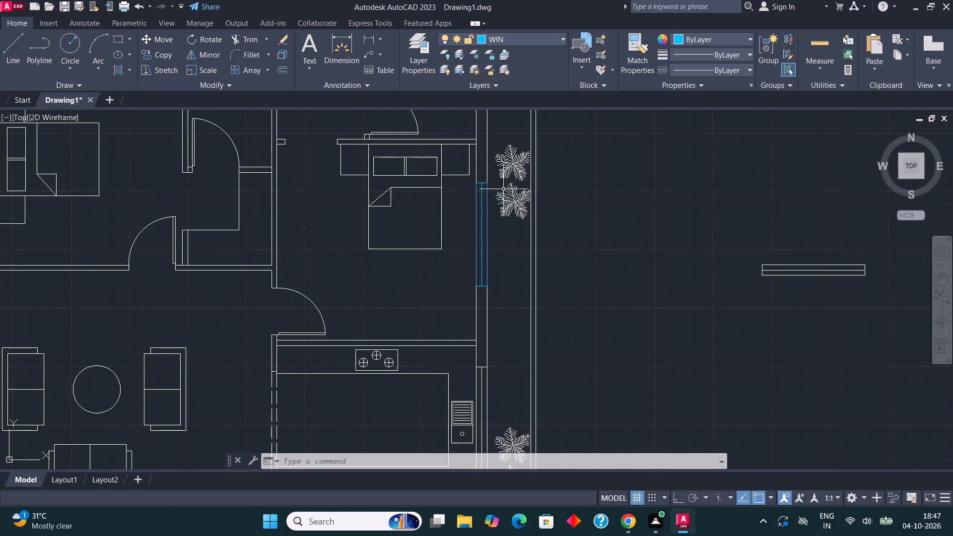
Assign the kitchen window beside the sink in the right outer wall to the WIN layer.
{"action": "scroll", "coordinate": [505, 201], "scroll_direction": "down", "scroll_amount": 1}
{"action": "scroll", "coordinate": [488, 367], "scroll_direction": "up", "scroll_amount": 2}
{"action": "left_click", "coordinate": [475, 382]}
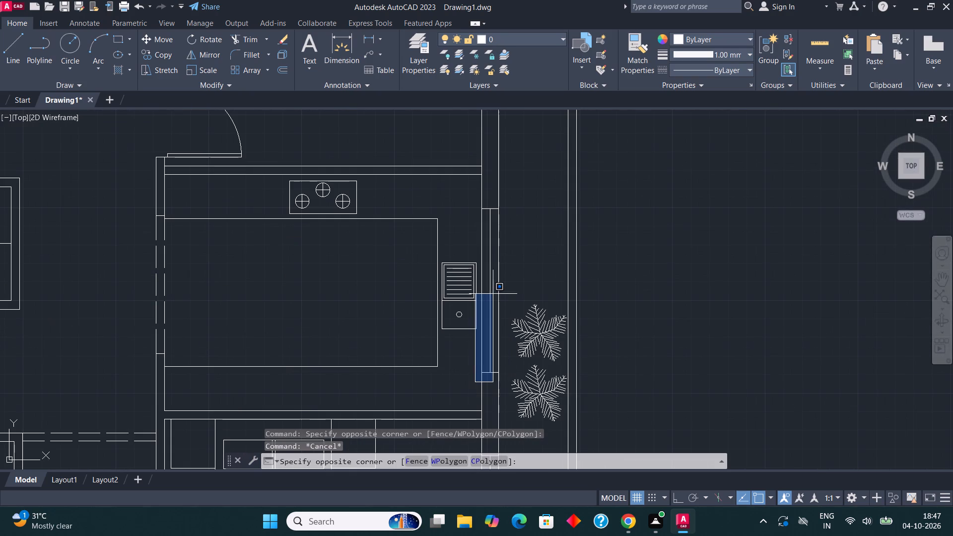
{"action": "left_click", "coordinate": [499, 203]}
{"action": "left_click", "coordinate": [510, 41]}
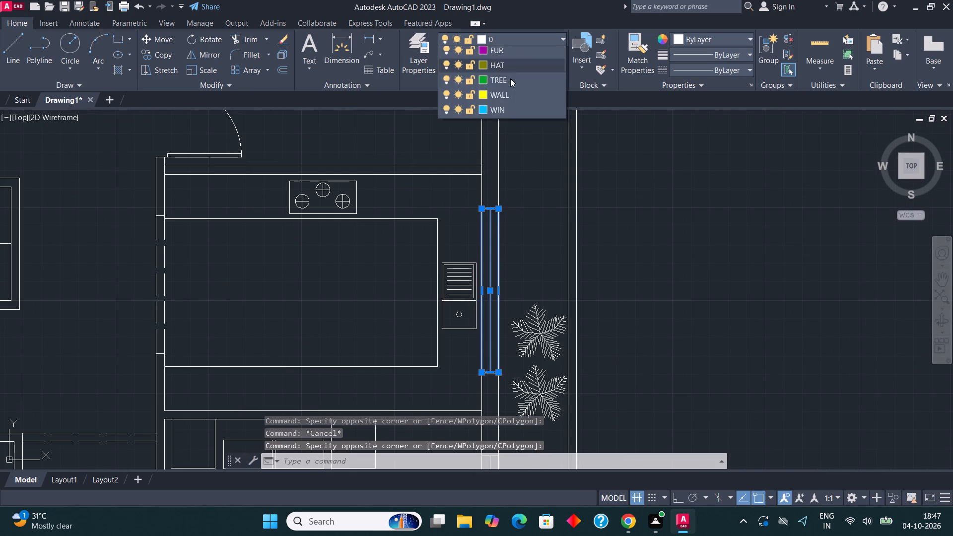
{"action": "left_click", "coordinate": [503, 127]}
{"action": "scroll", "coordinate": [489, 150], "scroll_direction": "down", "scroll_amount": 2}
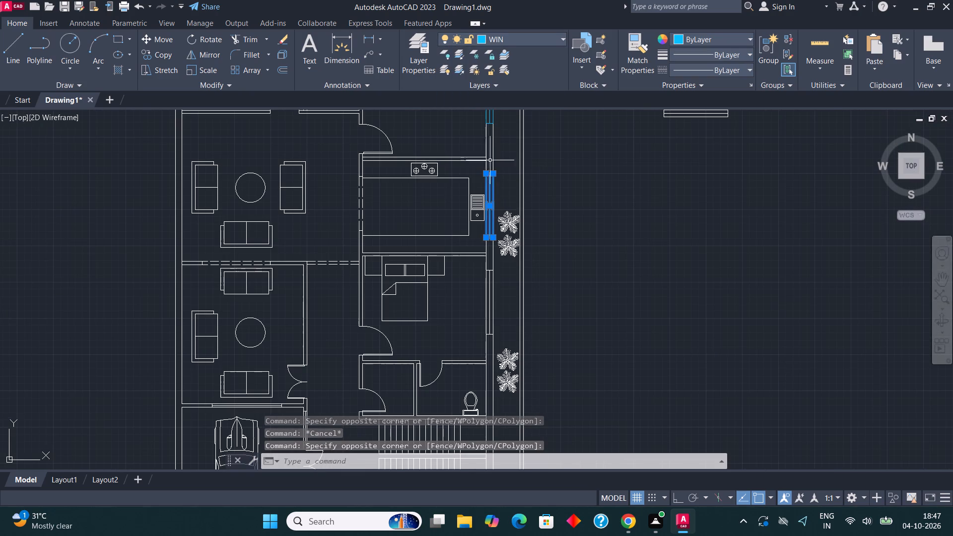
{"action": "key", "text": "Escape"}
Assign the window of the bedroom below the kitchen to the WIN layer.
{"action": "scroll", "coordinate": [480, 348], "scroll_direction": "up", "scroll_amount": 1}
{"action": "left_click", "coordinate": [481, 347]}
{"action": "left_click", "coordinate": [505, 224]}
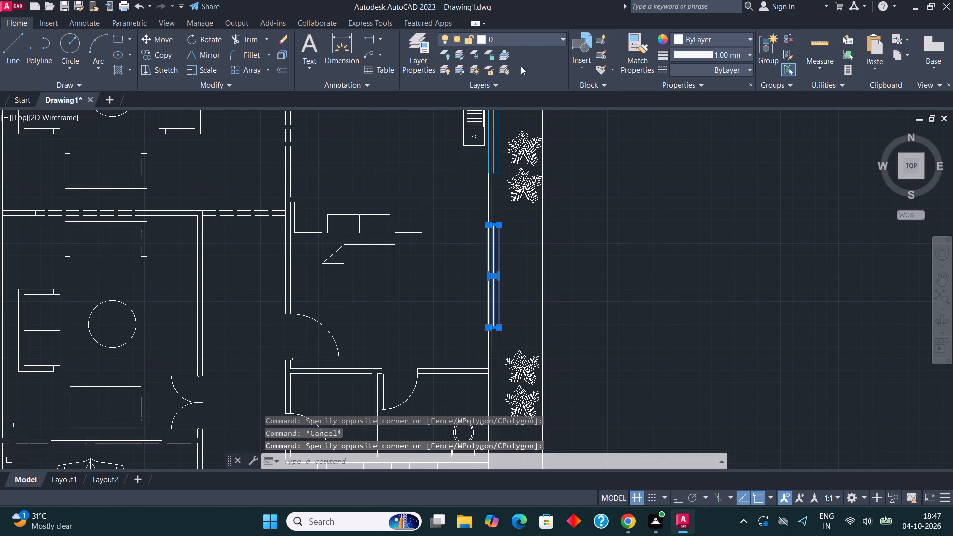
{"action": "left_click", "coordinate": [526, 37]}
{"action": "left_click", "coordinate": [518, 134]}
{"action": "scroll", "coordinate": [482, 212], "scroll_direction": "down", "scroll_amount": 1}
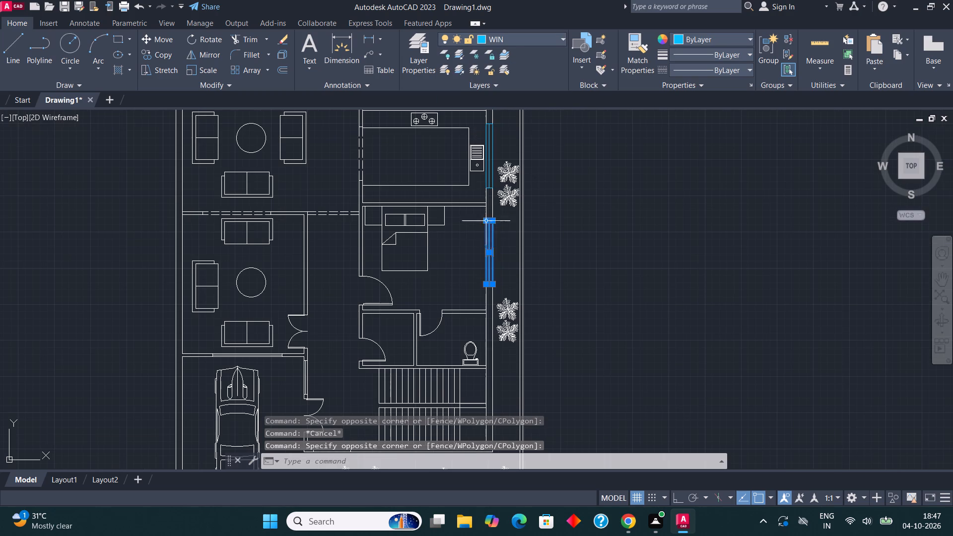
{"action": "key", "text": "Escape"}
Assign the window in the bottom wall between the entrance double door and the staircase to the WIN layer.
{"action": "scroll", "coordinate": [505, 291], "scroll_direction": "down", "scroll_amount": 1}
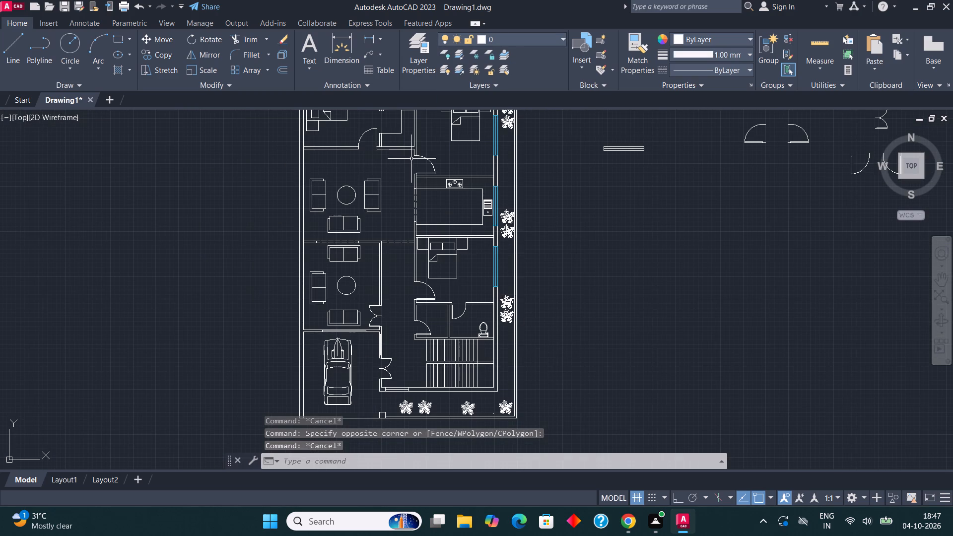
{"action": "middle_click_drag", "start_coordinate": [411, 171], "coordinate": [413, 110]}
{"action": "scroll", "coordinate": [388, 335], "scroll_direction": "up", "scroll_amount": 2}
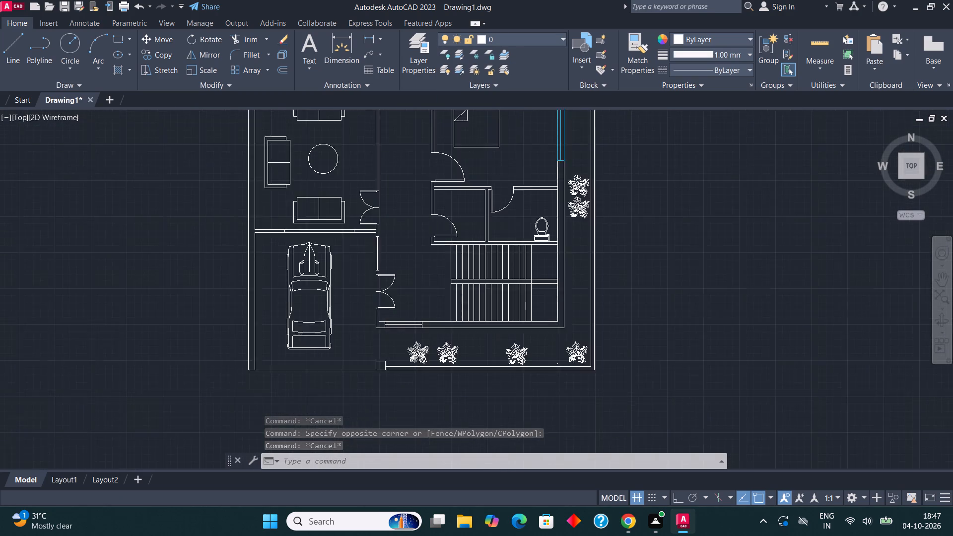
{"action": "scroll", "coordinate": [388, 335], "scroll_direction": "up", "scroll_amount": 1}
{"action": "left_click", "coordinate": [359, 327]}
{"action": "left_click", "coordinate": [478, 290]}
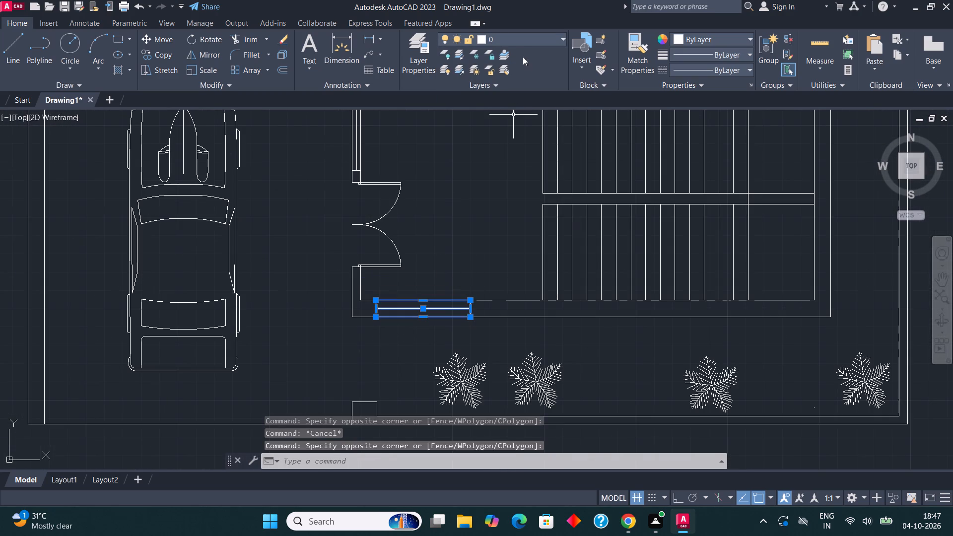
{"action": "left_click", "coordinate": [523, 38]}
{"action": "left_click", "coordinate": [519, 126]}
{"action": "key", "text": "Escape"}
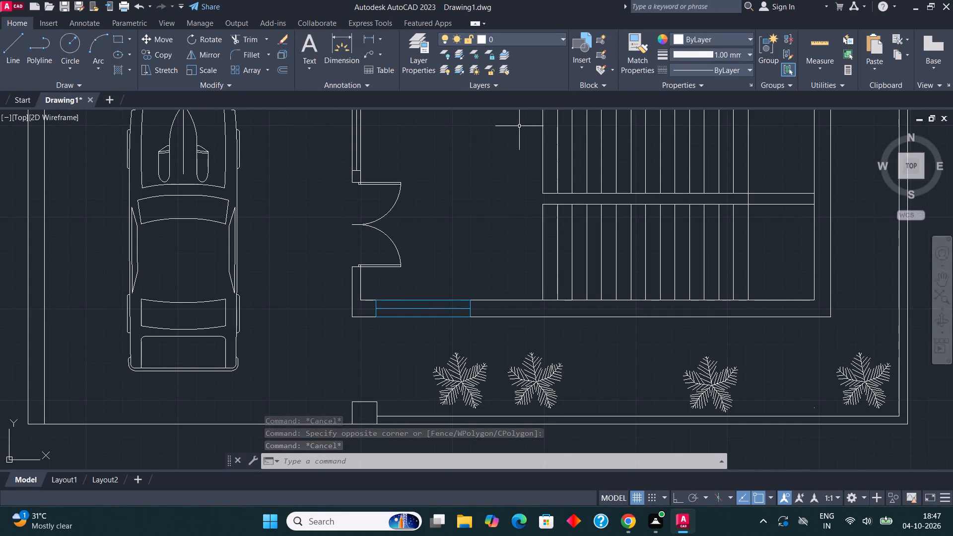
Assign the window in the wall between the lower sitting room and the car porch to the WIN layer.
{"action": "scroll", "coordinate": [517, 139], "scroll_direction": "down", "scroll_amount": 2}
{"action": "middle_click_drag", "start_coordinate": [369, 335], "coordinate": [372, 409]}
{"action": "middle_click_drag", "start_coordinate": [333, 250], "coordinate": [348, 331]}
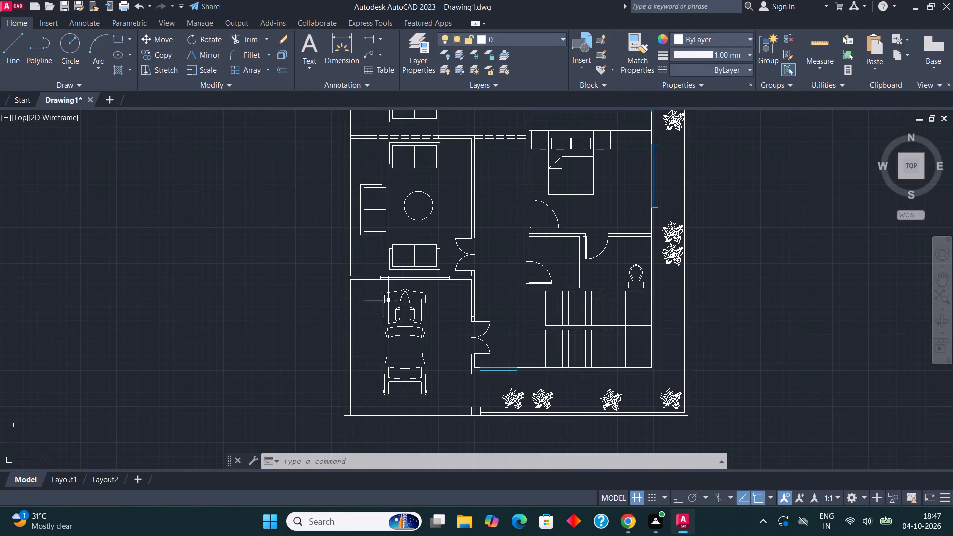
{"action": "scroll", "coordinate": [391, 297], "scroll_direction": "up", "scroll_amount": 2}
{"action": "left_click", "coordinate": [350, 263]}
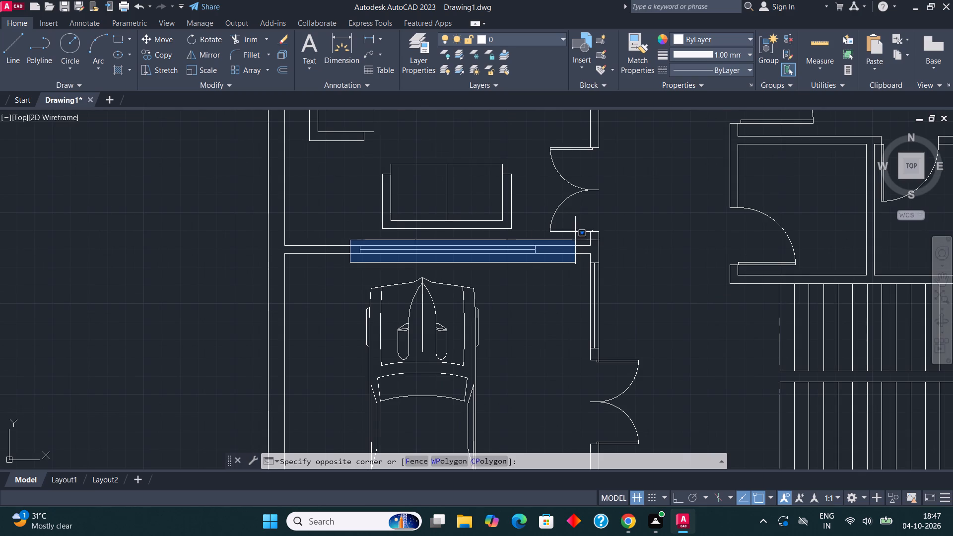
{"action": "left_click", "coordinate": [555, 241]}
{"action": "left_click", "coordinate": [505, 32]}
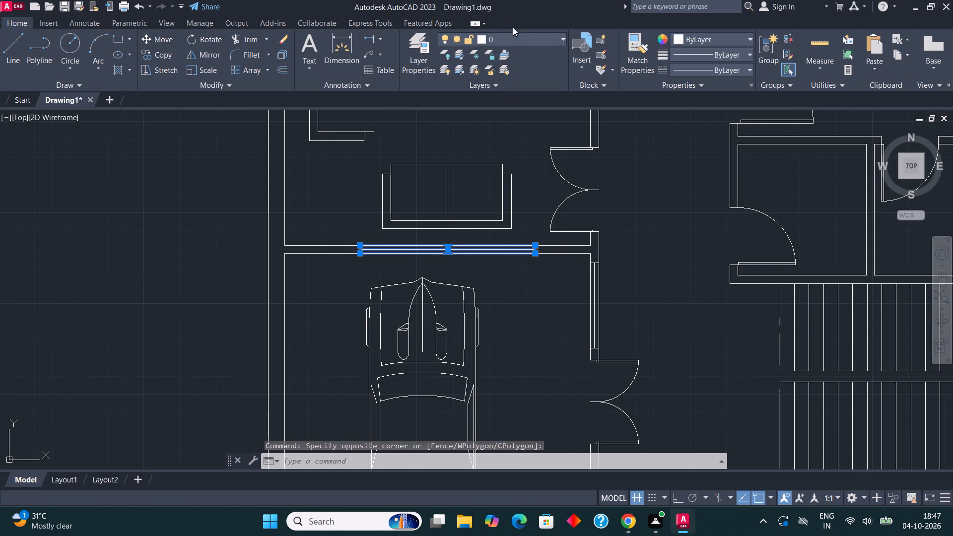
{"action": "left_click", "coordinate": [513, 38]}
{"action": "left_click", "coordinate": [511, 130]}
{"action": "scroll", "coordinate": [507, 201], "scroll_direction": "down", "scroll_amount": 1}
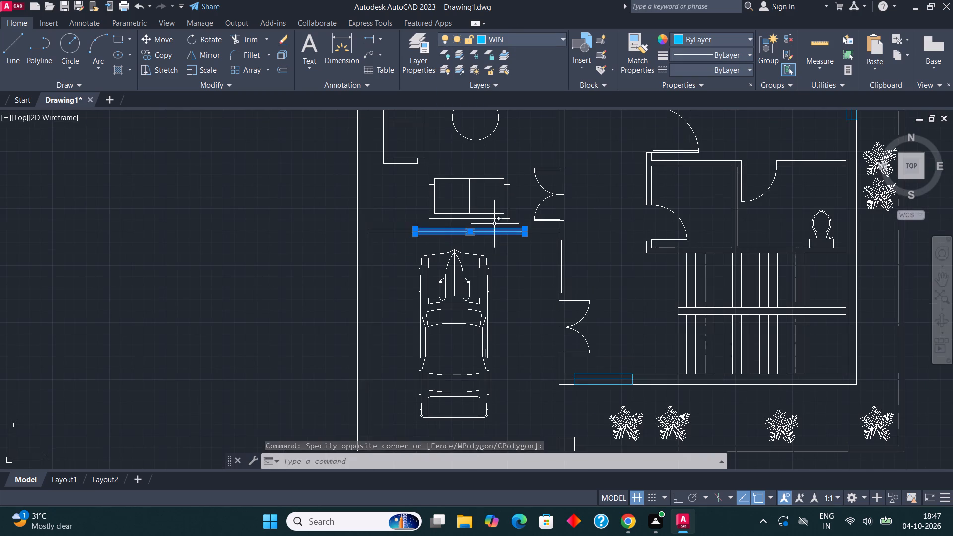
{"action": "key", "text": "Escape"}
Review the whole floor plan to check which windows and other elements have been assigned to their layers.
{"action": "middle_click_drag", "start_coordinate": [457, 208], "coordinate": [484, 370]}
{"action": "scroll", "coordinate": [403, 260], "scroll_direction": "down", "scroll_amount": 1}
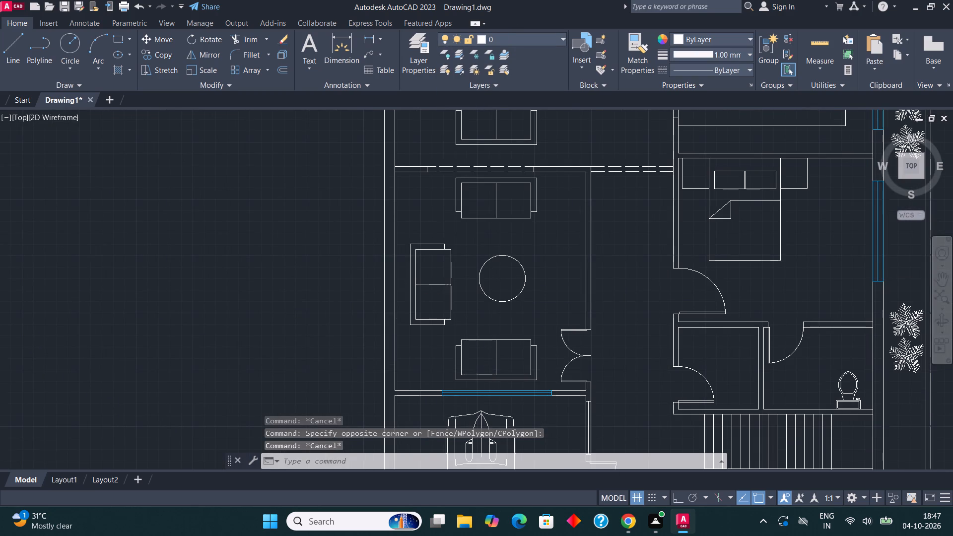
{"action": "scroll", "coordinate": [403, 260], "scroll_direction": "down", "scroll_amount": 1}
{"action": "middle_click_drag", "start_coordinate": [490, 231], "coordinate": [480, 240]}
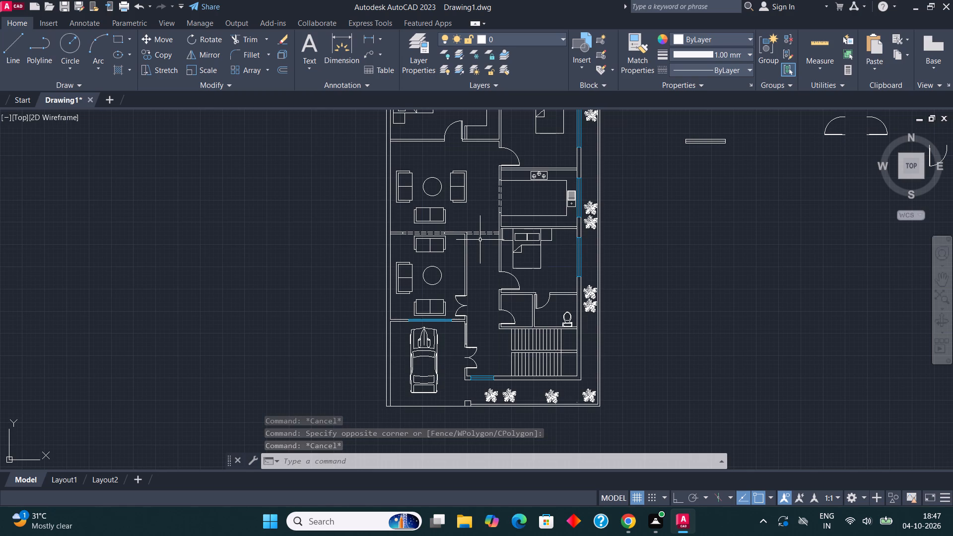
{"action": "scroll", "coordinate": [598, 245], "scroll_direction": "up", "scroll_amount": 1}
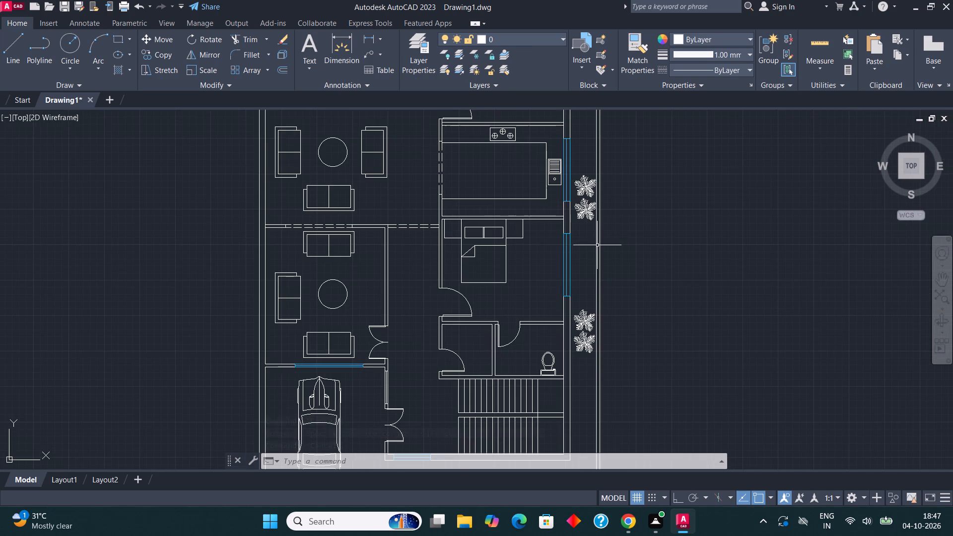
{"action": "middle_click_drag", "start_coordinate": [565, 225], "coordinate": [573, 433]}
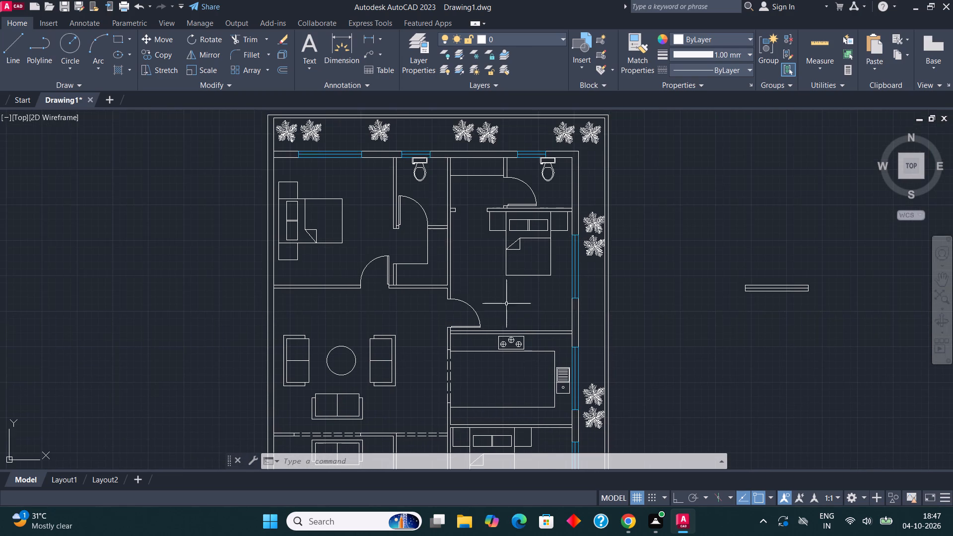
{"action": "scroll", "coordinate": [505, 300], "scroll_direction": "down", "scroll_amount": 1}
{"action": "middle_click_drag", "start_coordinate": [498, 331], "coordinate": [488, 231]}
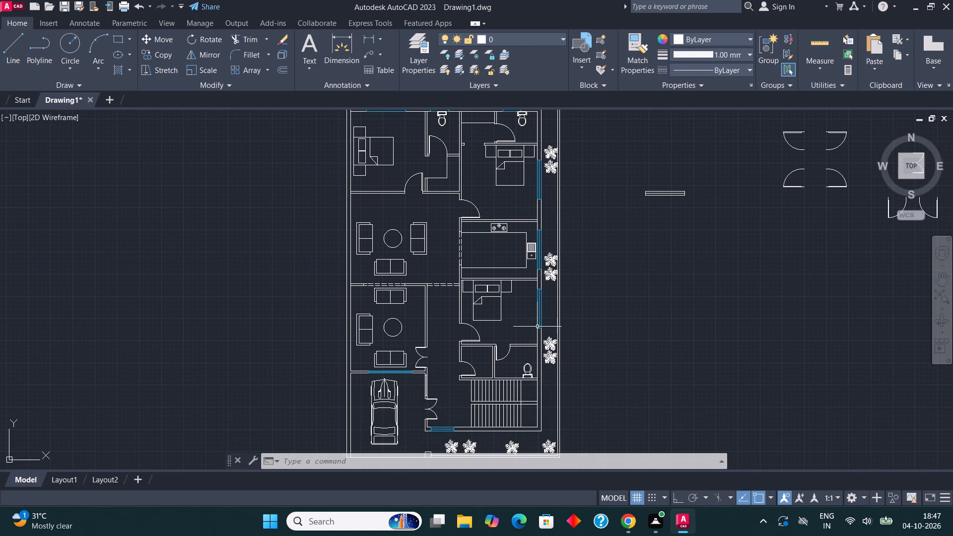
{"action": "middle_click_drag", "start_coordinate": [535, 329], "coordinate": [541, 383]}
{"action": "middle_click_drag", "start_coordinate": [478, 257], "coordinate": [480, 302]}
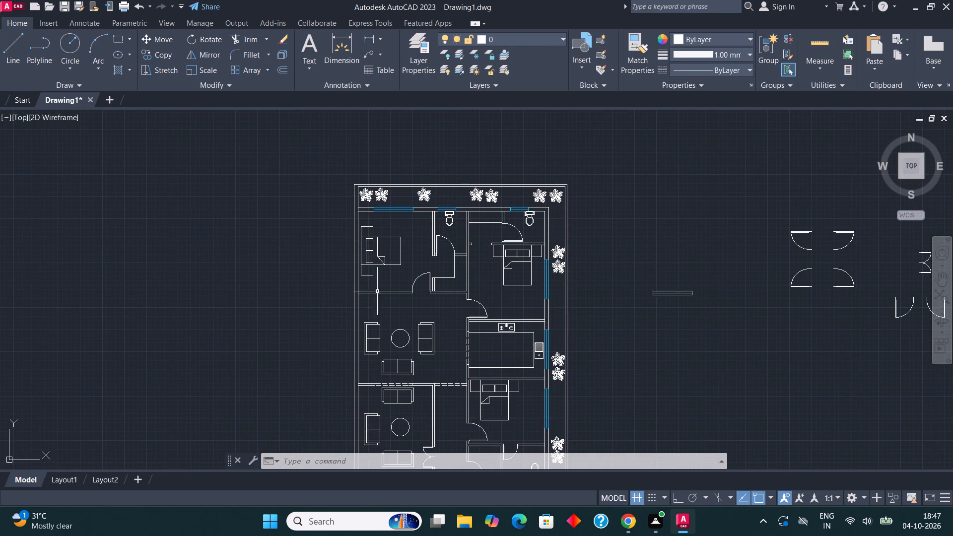
Assign the bed and side tables of the top-left bedroom to the FUR layer.
{"action": "scroll", "coordinate": [350, 250], "scroll_direction": "up", "scroll_amount": 2}
{"action": "left_click", "coordinate": [487, 317]}
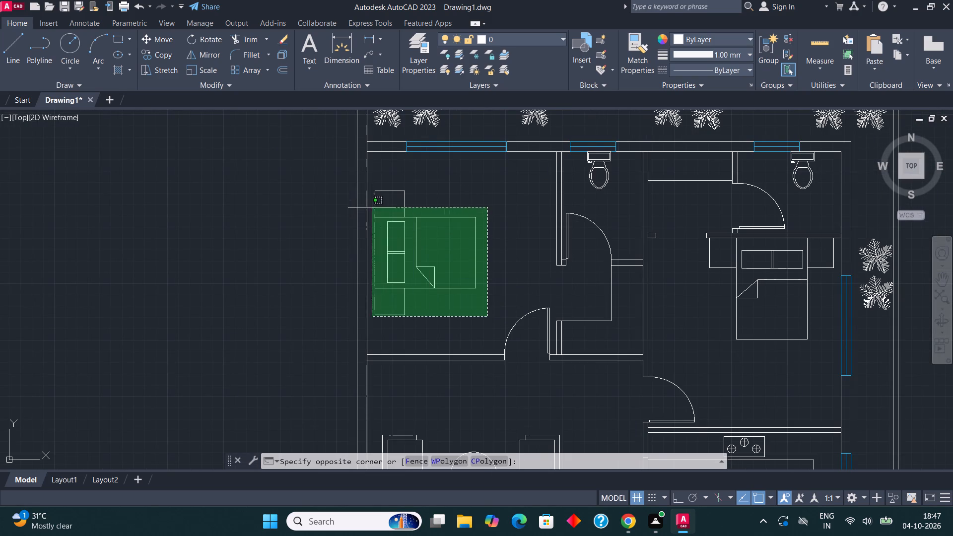
{"action": "left_click", "coordinate": [371, 195]}
{"action": "left_click", "coordinate": [521, 37]}
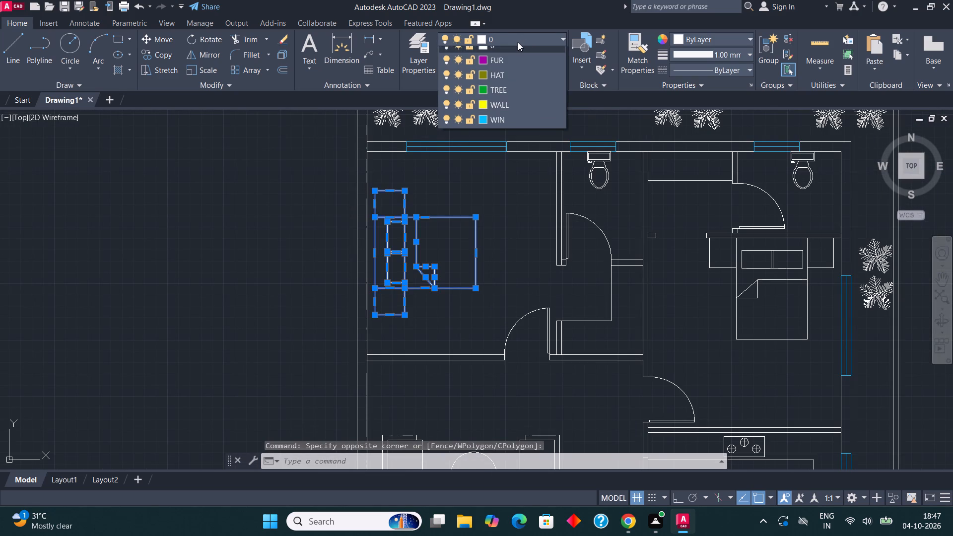
{"action": "left_click", "coordinate": [510, 67]}
{"action": "key", "text": "Escape"}
{"action": "middle_click_drag", "start_coordinate": [443, 193], "coordinate": [443, 205]}
{"action": "left_click", "coordinate": [527, 34]}
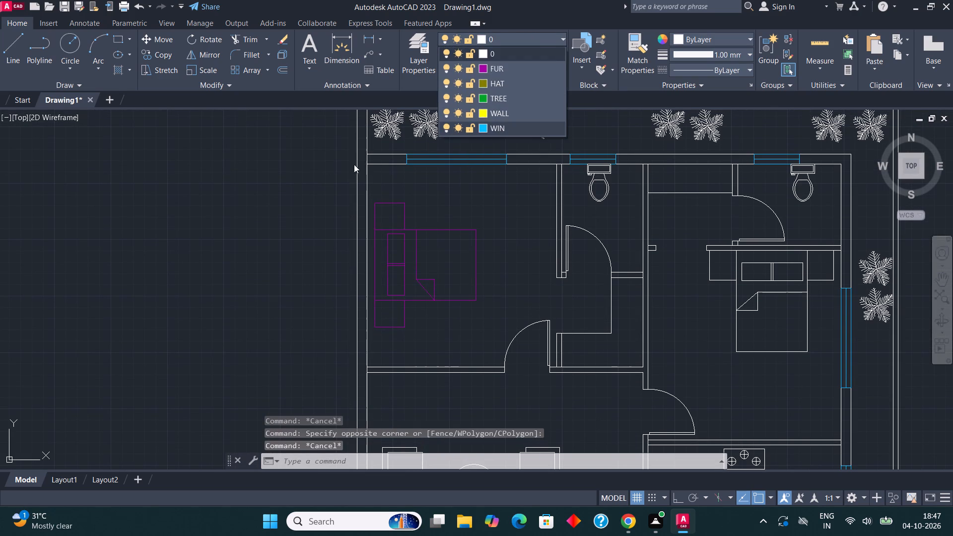
{"action": "key", "text": "Escape"}
Assign the bed and side tables of the top-right bedroom to the FUR layer.
{"action": "scroll", "coordinate": [289, 218], "scroll_direction": "down", "scroll_amount": 1}
{"action": "middle_click_drag", "start_coordinate": [568, 189], "coordinate": [490, 208]}
{"action": "scroll", "coordinate": [535, 316], "scroll_direction": "up", "scroll_amount": 2}
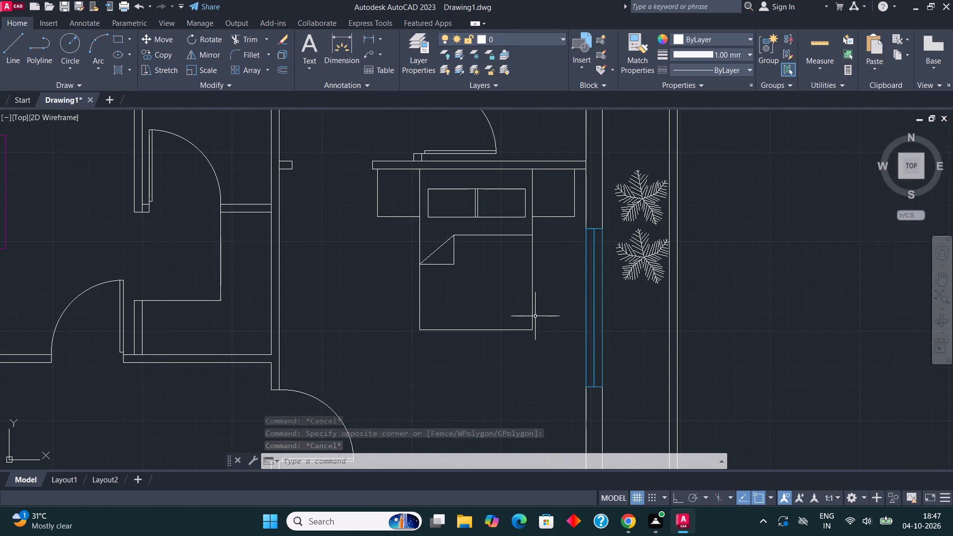
{"action": "left_click", "coordinate": [545, 346]}
{"action": "left_click", "coordinate": [397, 185]}
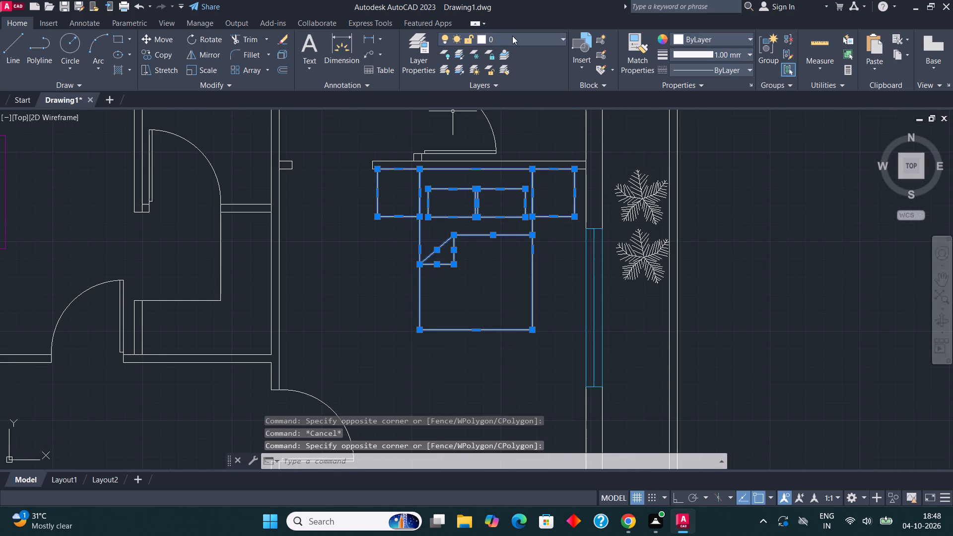
{"action": "left_click", "coordinate": [512, 36]}
{"action": "left_click", "coordinate": [505, 68]}
{"action": "scroll", "coordinate": [484, 154], "scroll_direction": "down", "scroll_amount": 2}
{"action": "key", "text": "Escape"}
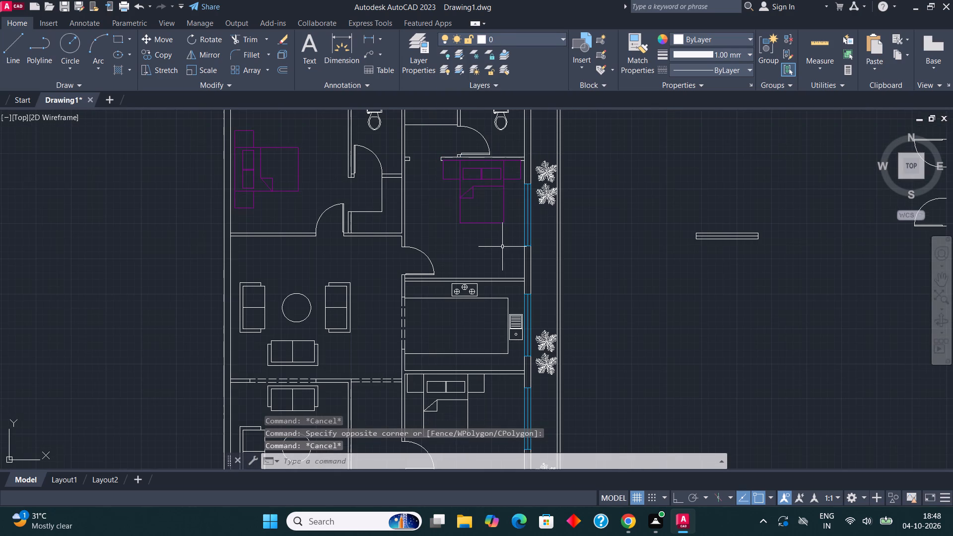
Assign the bed and side tables of the bedroom below the kitchen to the FUR layer.
{"action": "middle_click_drag", "start_coordinate": [503, 247], "coordinate": [539, 191]}
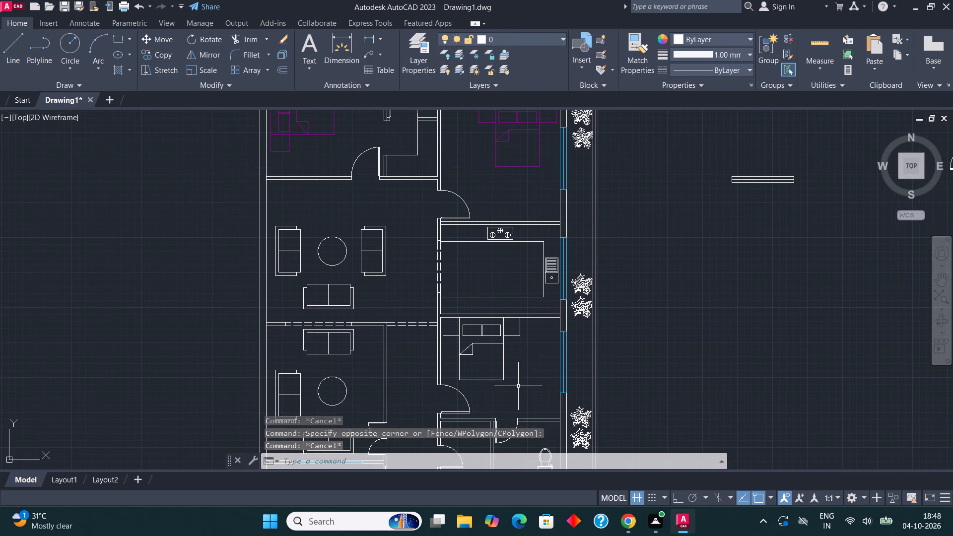
{"action": "scroll", "coordinate": [516, 387], "scroll_direction": "up", "scroll_amount": 1}
{"action": "left_click", "coordinate": [512, 375]}
{"action": "left_click", "coordinate": [411, 286]}
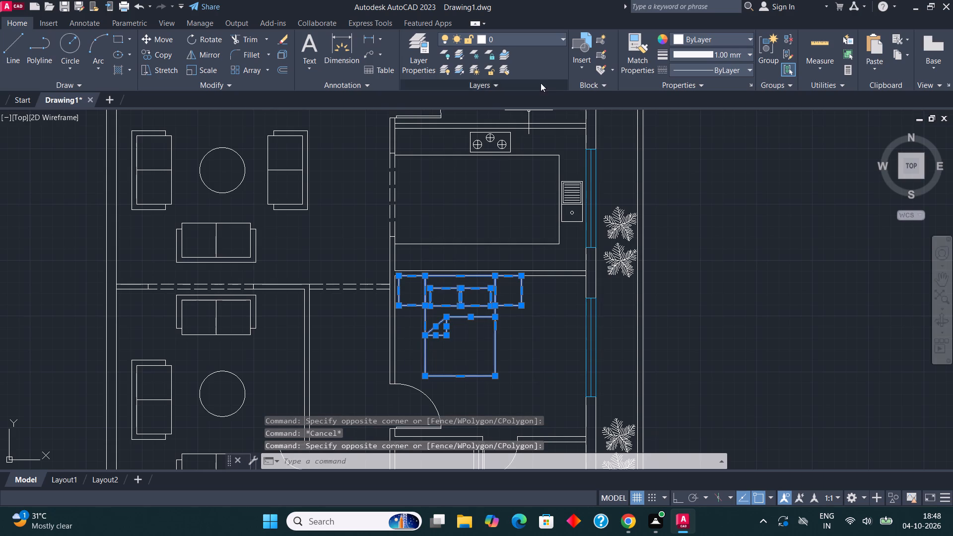
{"action": "left_click", "coordinate": [538, 36]}
{"action": "left_click", "coordinate": [519, 71]}
{"action": "scroll", "coordinate": [550, 199], "scroll_direction": "down", "scroll_amount": 1}
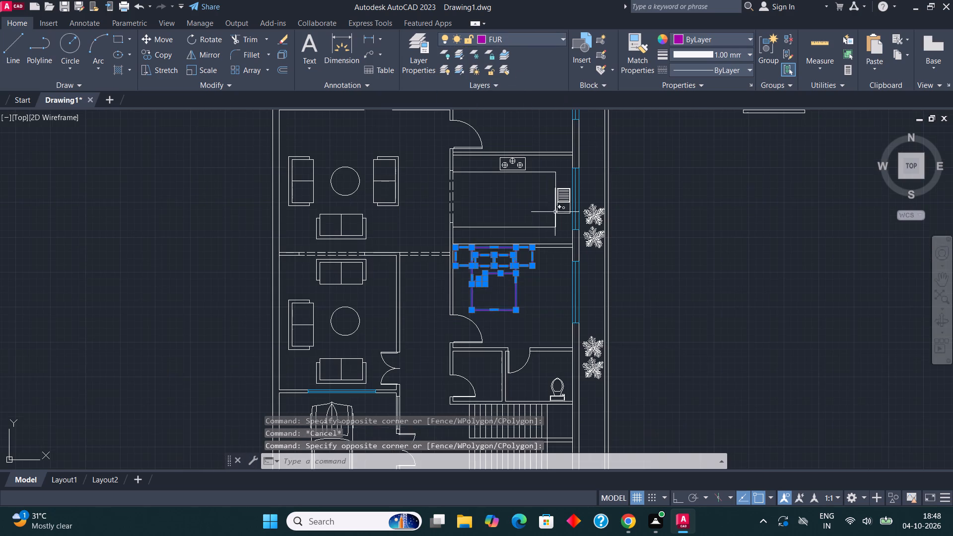
{"action": "key", "text": "Escape"}
Draw a long thin rectangular unit against the top wall of the upper sitting room, beside the bedroom door.
{"action": "middle_click_drag", "start_coordinate": [418, 283], "coordinate": [503, 376]}
{"action": "left_click", "coordinate": [496, 334]}
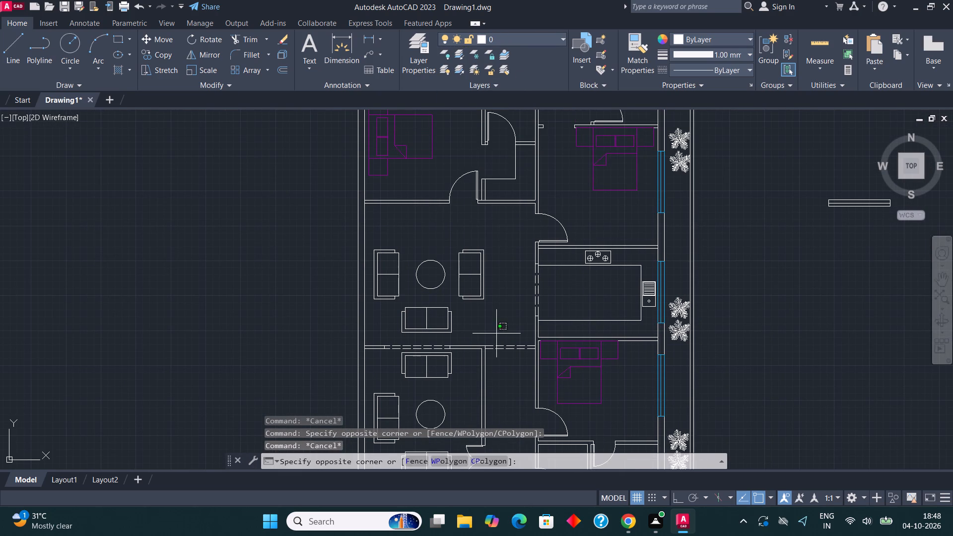
{"action": "key", "text": "Escape"}
{"action": "left_click", "coordinate": [118, 39]}
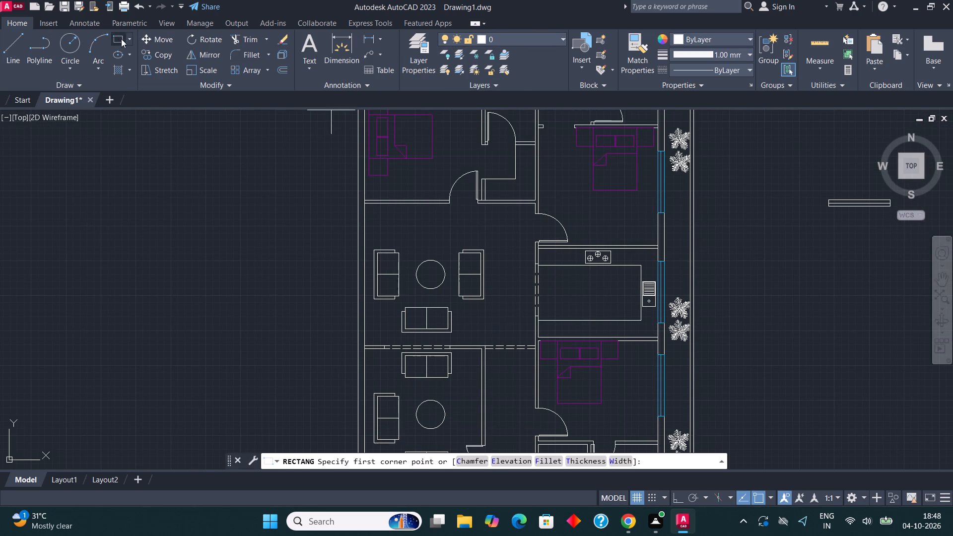
{"action": "scroll", "coordinate": [392, 194], "scroll_direction": "up", "scroll_amount": 2}
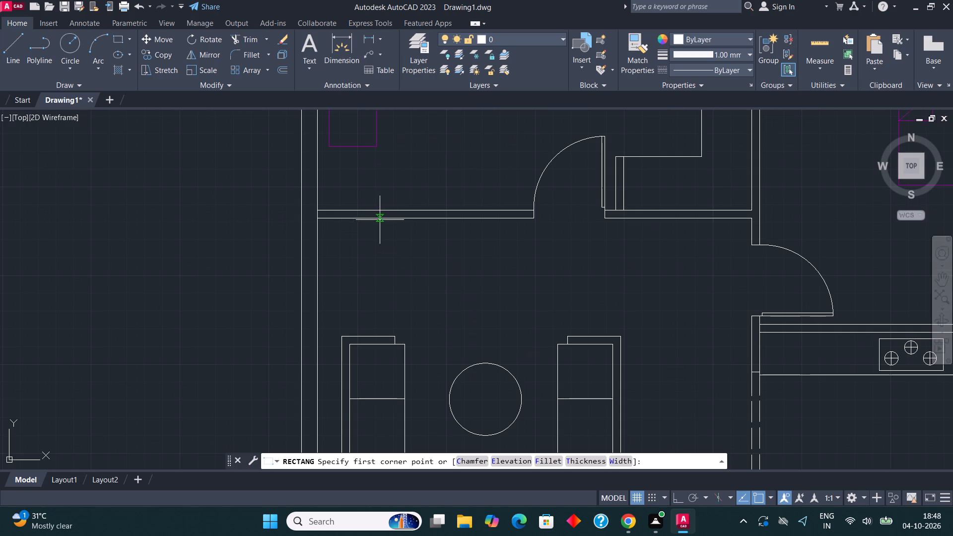
{"action": "left_click", "coordinate": [380, 220]}
{"action": "left_click", "coordinate": [527, 233]}
Draw a narrow upright rectangular unit against the right wall of the lower sitting room, above the double door.
{"action": "scroll", "coordinate": [542, 181], "scroll_direction": "down", "scroll_amount": 3}
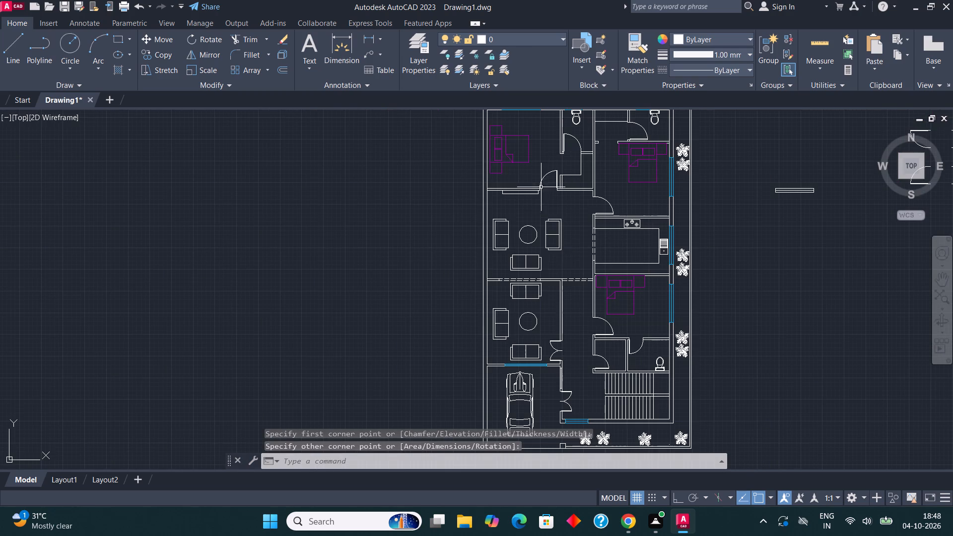
{"action": "scroll", "coordinate": [575, 329], "scroll_direction": "up", "scroll_amount": 2}
{"action": "left_click", "coordinate": [116, 38]}
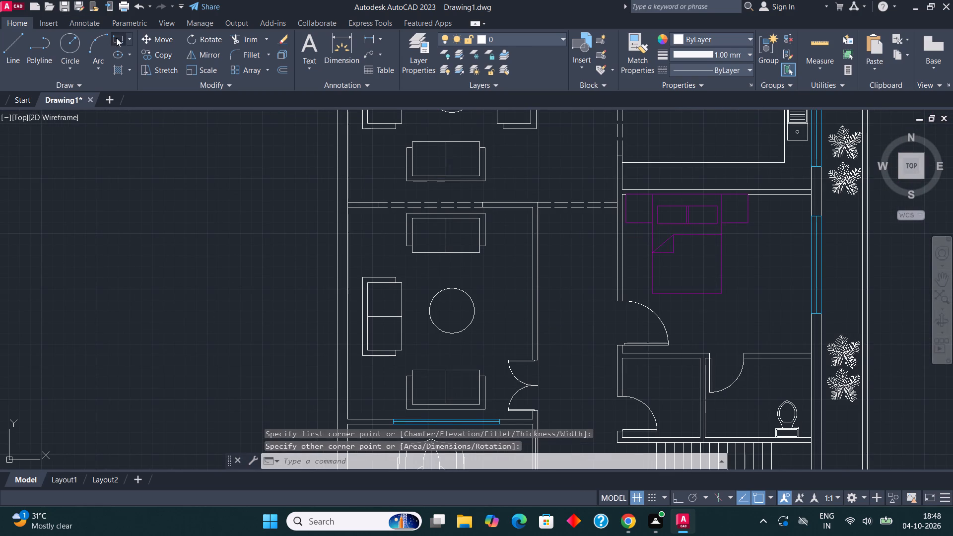
{"action": "left_click", "coordinate": [530, 337]}
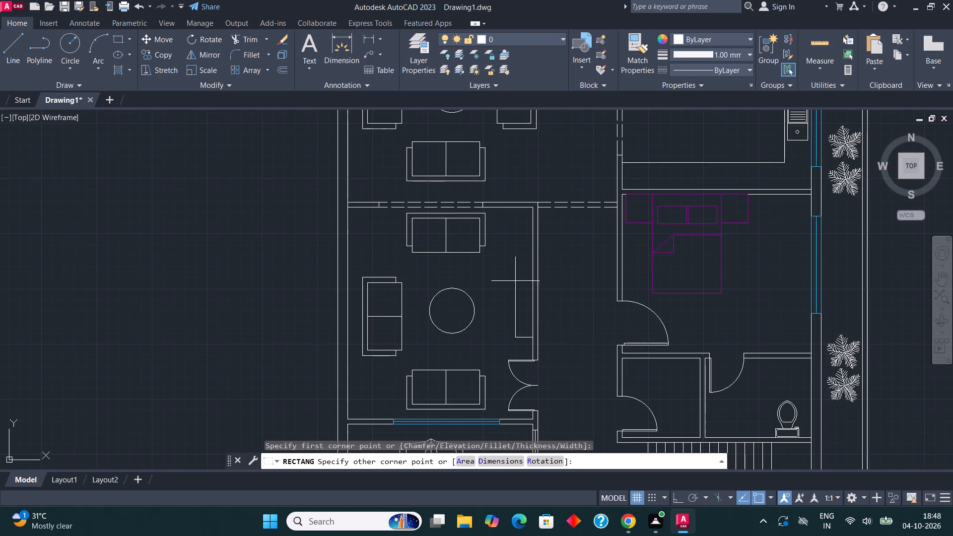
{"action": "left_click", "coordinate": [521, 244]}
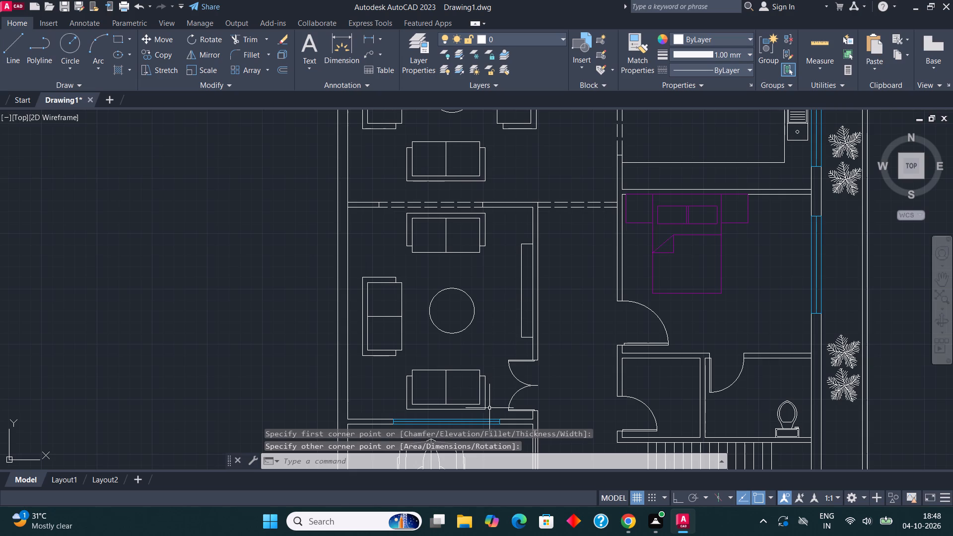
Assign the sofas, round tables and thin rectangular wall units of both sitting rooms to the FUR layer.
{"action": "left_click", "coordinate": [494, 417]}
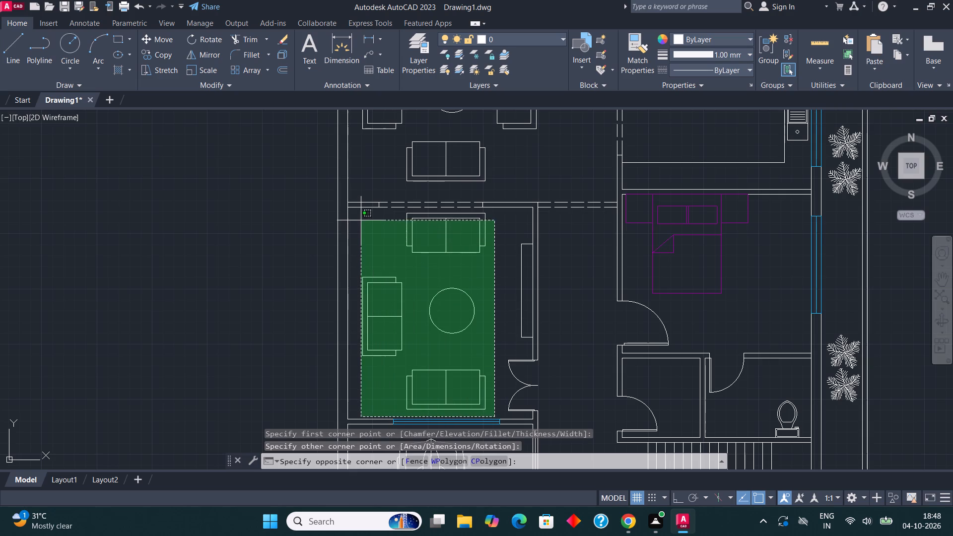
{"action": "left_click", "coordinate": [363, 212]}
{"action": "left_click", "coordinate": [525, 322]}
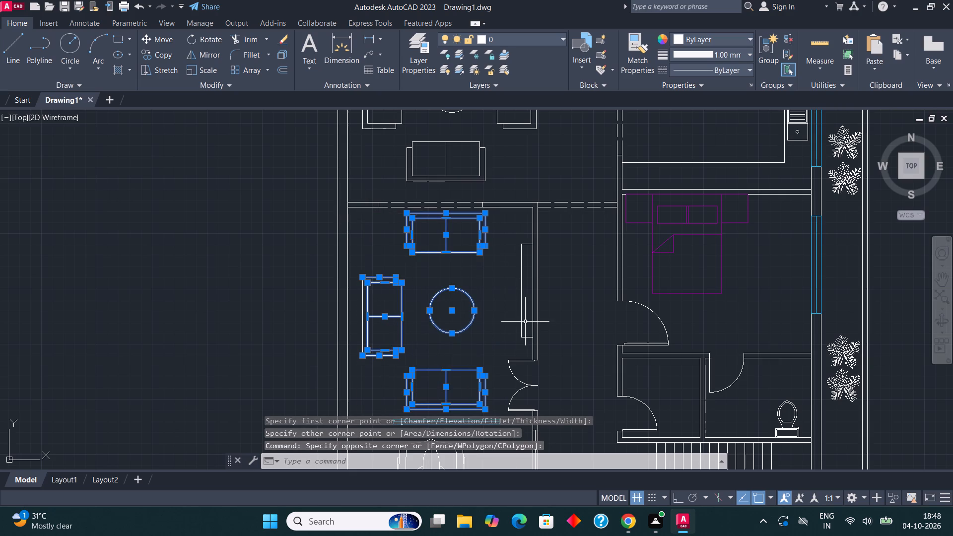
{"action": "left_click", "coordinate": [506, 300]}
{"action": "middle_click_drag", "start_coordinate": [444, 113], "coordinate": [423, 281]}
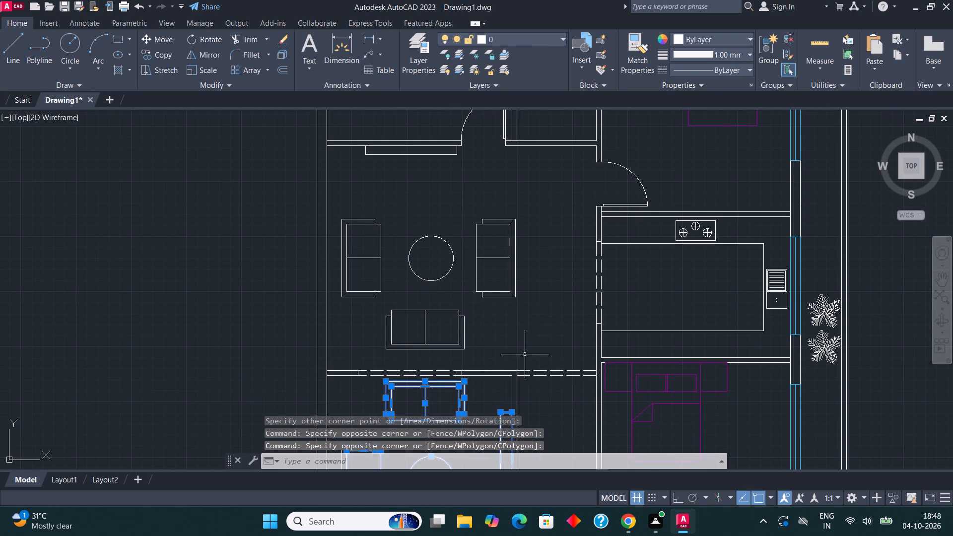
{"action": "left_click", "coordinate": [526, 356]}
{"action": "left_click", "coordinate": [336, 190]}
{"action": "left_click", "coordinate": [394, 166]}
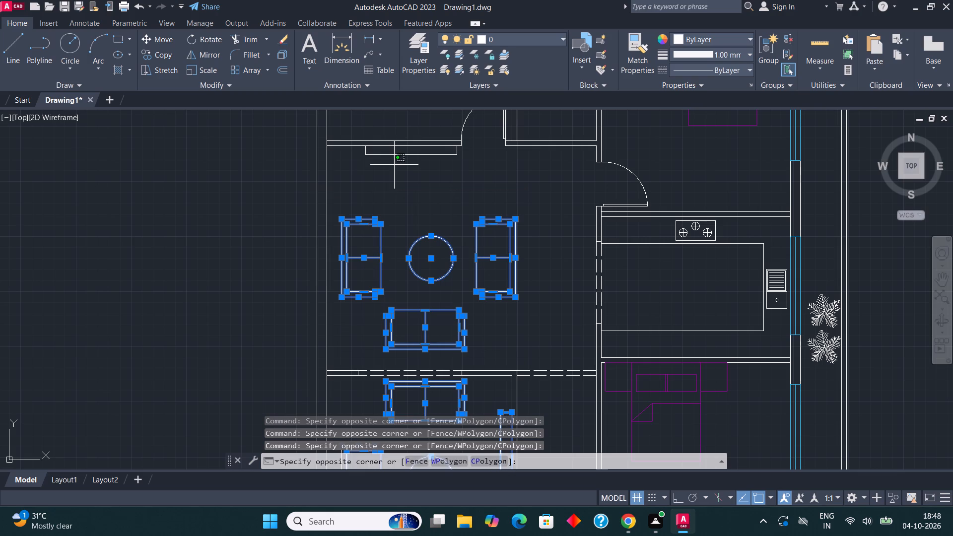
{"action": "left_click", "coordinate": [389, 153]}
{"action": "left_click", "coordinate": [527, 39]}
{"action": "left_click", "coordinate": [519, 70]}
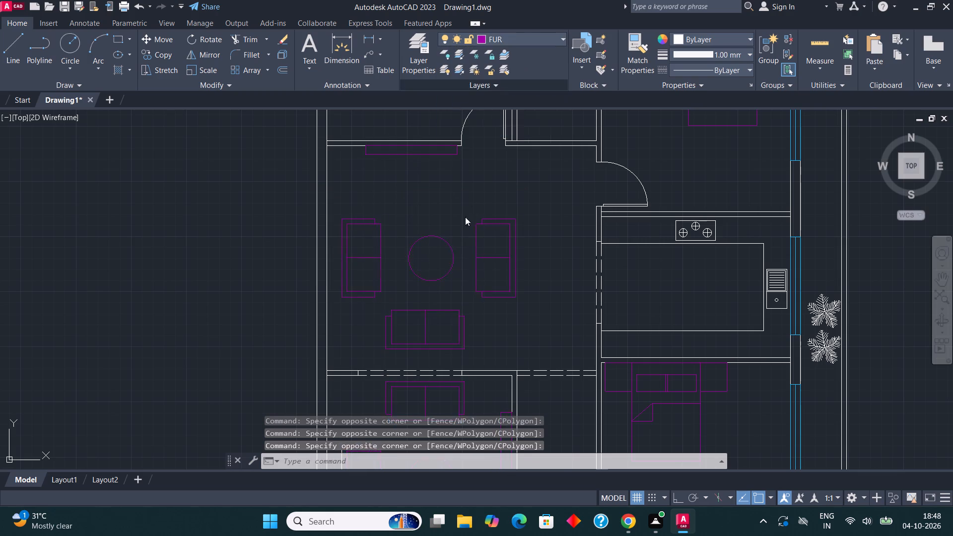
{"action": "scroll", "coordinate": [461, 262], "scroll_direction": "down", "scroll_amount": 2}
{"action": "key", "text": "Escape"}
Assign the remaining white outline of the left sofa in the lower sitting room to the FUR layer.
{"action": "middle_click_drag", "start_coordinate": [557, 306], "coordinate": [551, 249]}
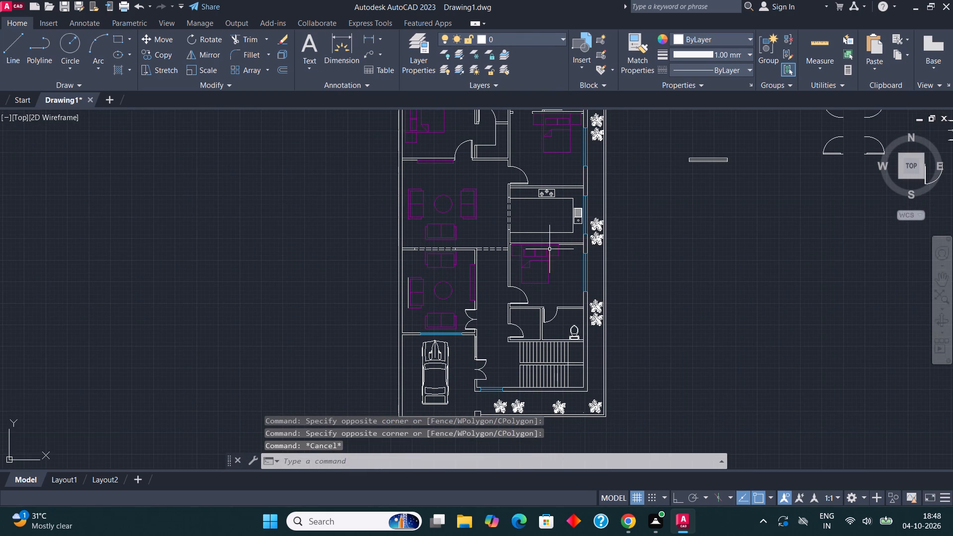
{"action": "scroll", "coordinate": [413, 306], "scroll_direction": "up", "scroll_amount": 2}
{"action": "left_click", "coordinate": [394, 318]}
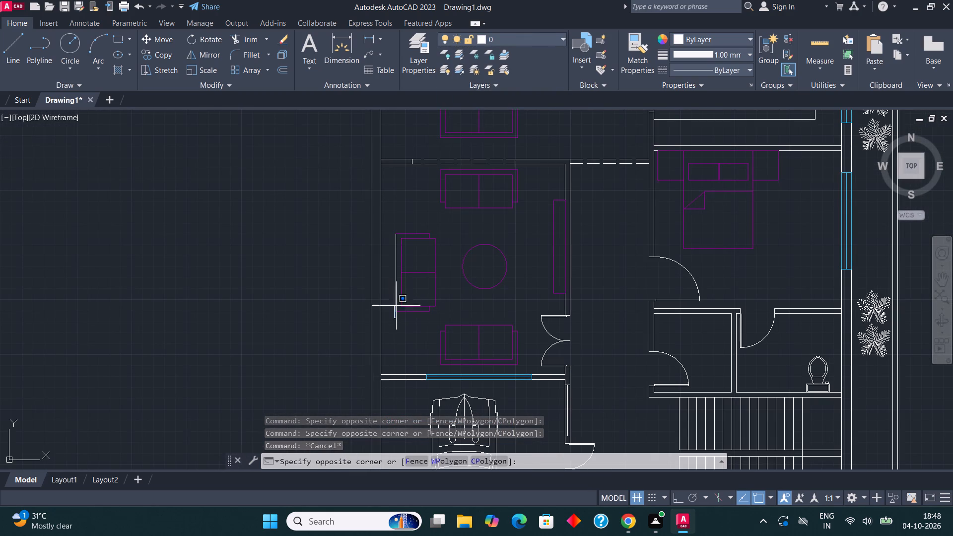
{"action": "left_click", "coordinate": [401, 315]}
{"action": "left_click", "coordinate": [405, 322]}
{"action": "left_click", "coordinate": [393, 251]}
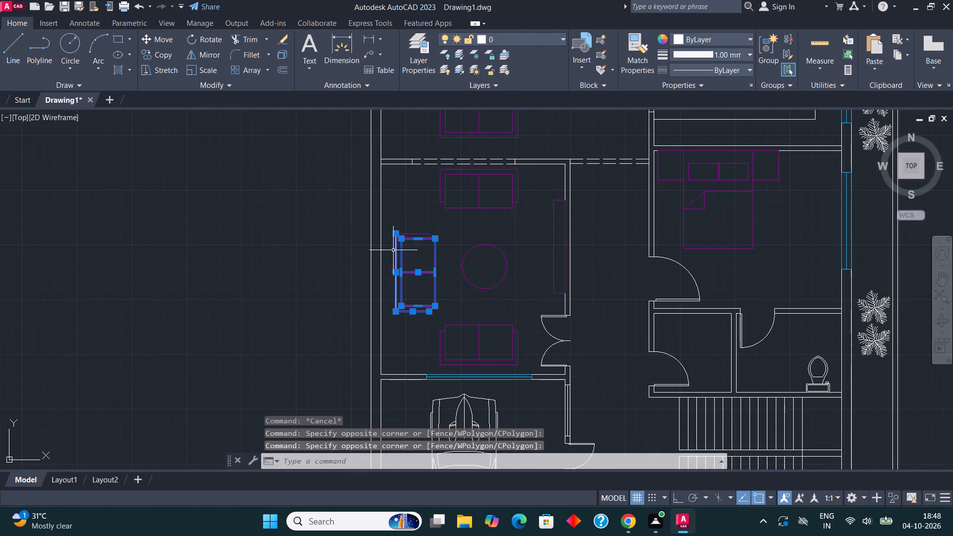
{"action": "left_click", "coordinate": [512, 32]}
{"action": "left_click", "coordinate": [513, 38]}
{"action": "left_click", "coordinate": [503, 66]}
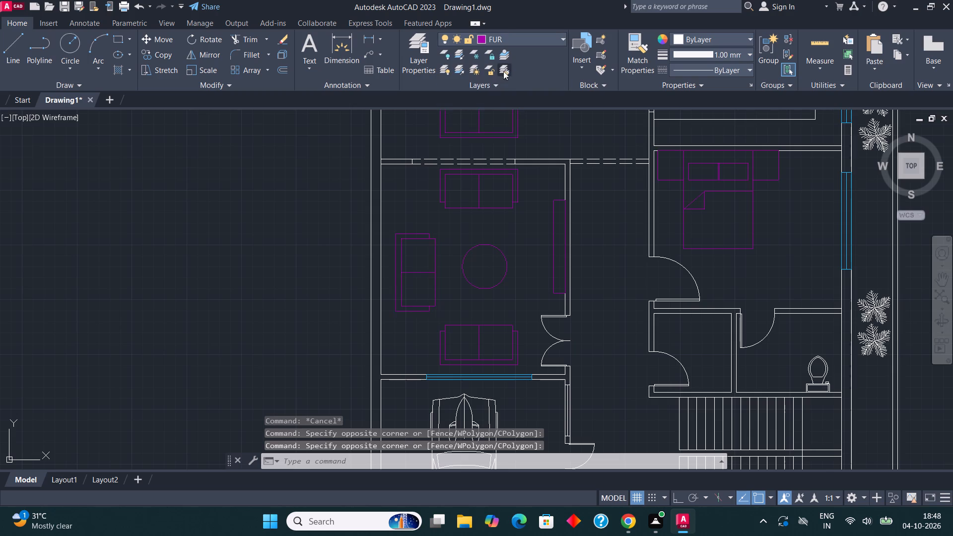
{"action": "key", "text": "Escape"}
Assign the car in the car porch to the FUR layer.
{"action": "scroll", "coordinate": [502, 134], "scroll_direction": "down", "scroll_amount": 2}
{"action": "scroll", "coordinate": [513, 251], "scroll_direction": "up", "scroll_amount": 2}
{"action": "left_click", "coordinate": [500, 278]}
{"action": "left_click", "coordinate": [460, 248]}
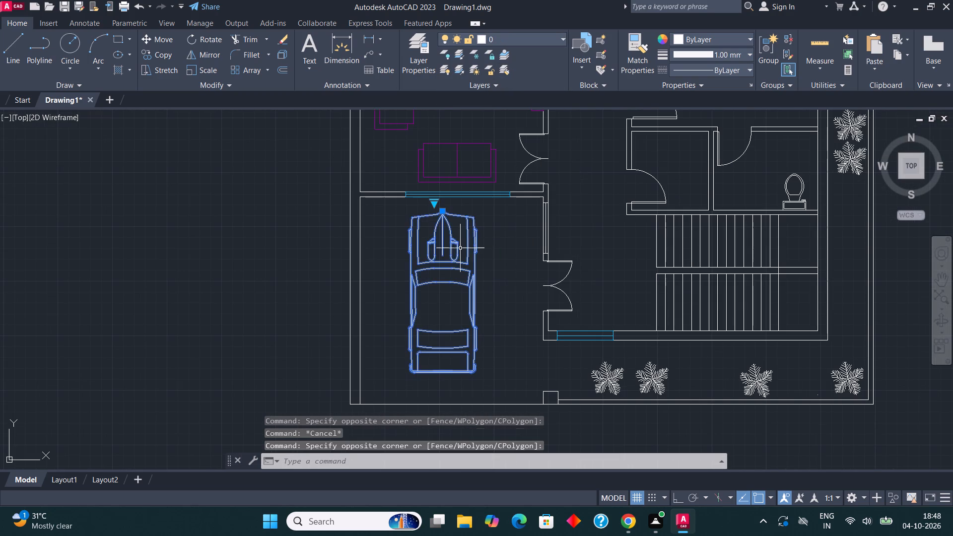
{"action": "left_click", "coordinate": [527, 37]}
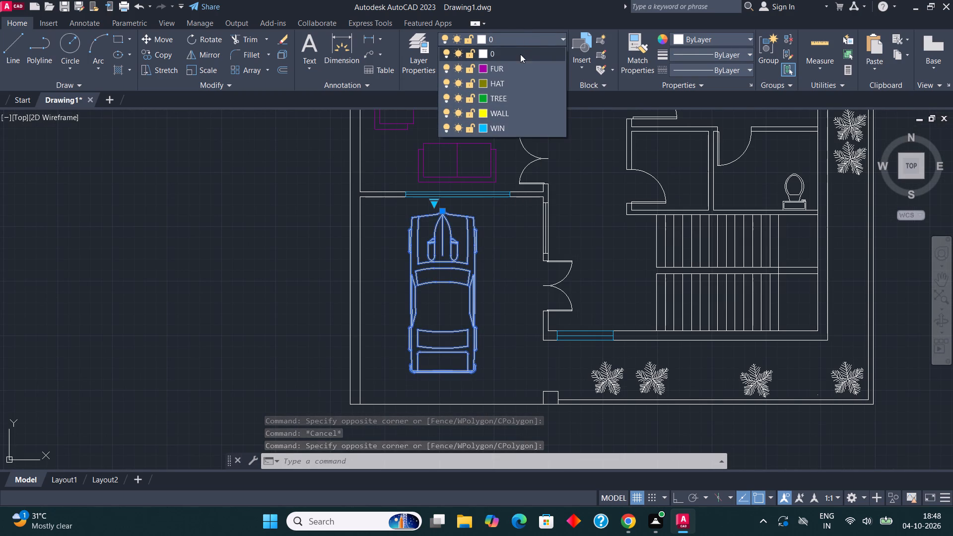
{"action": "left_click", "coordinate": [515, 66]}
{"action": "scroll", "coordinate": [479, 161], "scroll_direction": "down", "scroll_amount": 1}
{"action": "middle_click_drag", "start_coordinate": [479, 169], "coordinate": [471, 273]}
{"action": "key", "text": "Escape"}
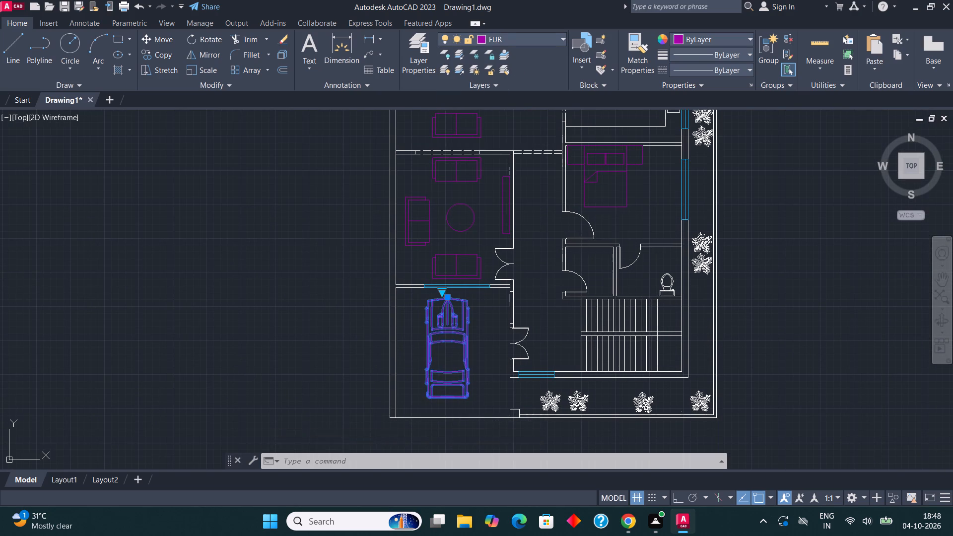
Assign the toilet above the staircase and the kitchen's sink, stove and counter outline to the FUR layer.
{"action": "middle_click_drag", "start_coordinate": [592, 248], "coordinate": [466, 293]}
{"action": "scroll", "coordinate": [546, 333], "scroll_direction": "up", "scroll_amount": 2}
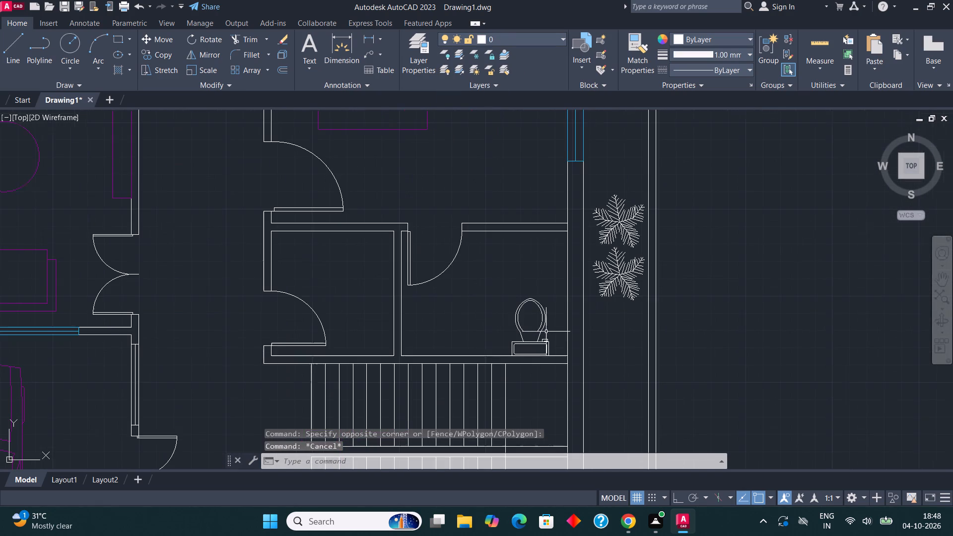
{"action": "left_click_drag", "start_coordinate": [546, 330], "coordinate": [542, 324]}
{"action": "left_click", "coordinate": [536, 316]}
{"action": "middle_click_drag", "start_coordinate": [533, 192], "coordinate": [533, 435]}
{"action": "scroll", "coordinate": [532, 435], "scroll_direction": "down", "scroll_amount": 2}
{"action": "middle_click_drag", "start_coordinate": [533, 302], "coordinate": [534, 325]}
{"action": "scroll", "coordinate": [538, 335], "scroll_direction": "up", "scroll_amount": 2}
{"action": "left_click", "coordinate": [554, 355]}
{"action": "left_click", "coordinate": [489, 258]}
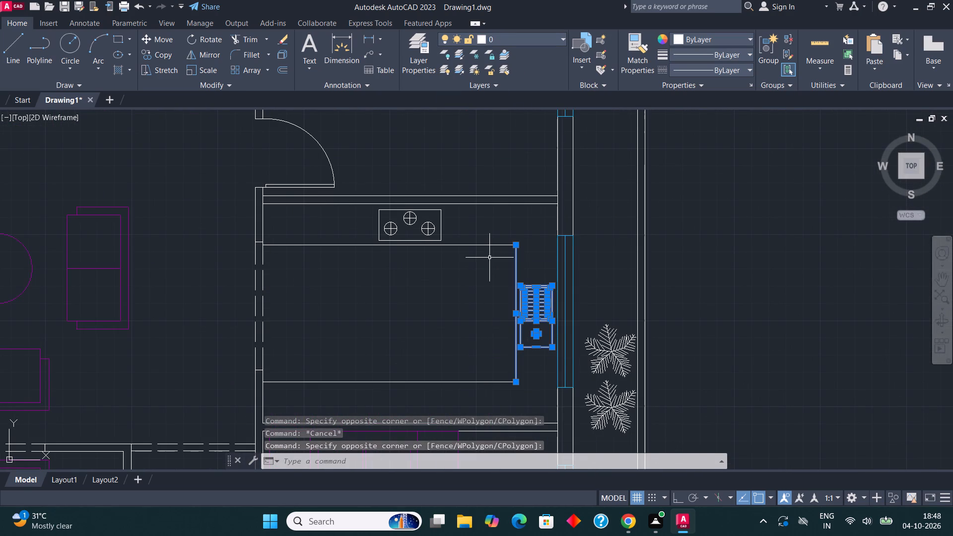
{"action": "left_click", "coordinate": [465, 268]}
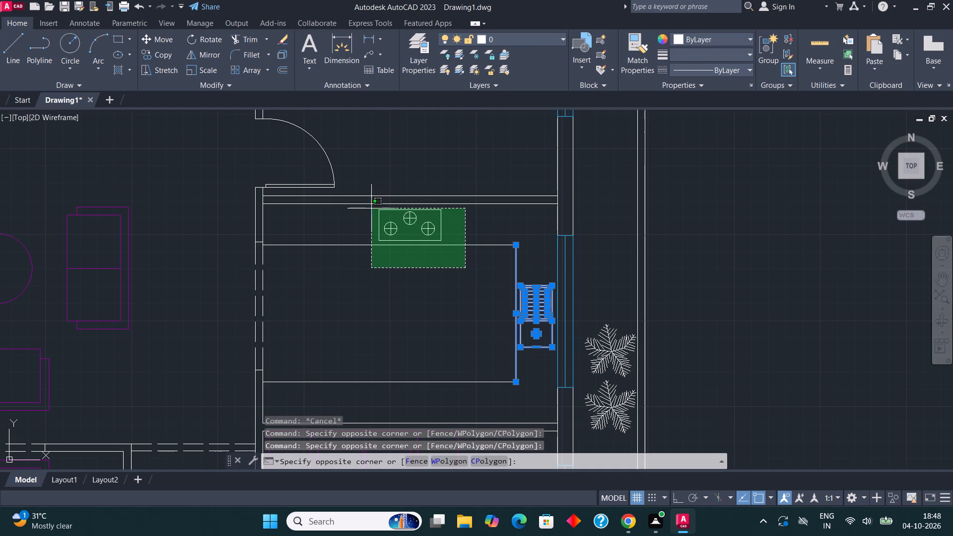
{"action": "left_click", "coordinate": [371, 208]}
{"action": "left_click", "coordinate": [453, 387]}
{"action": "left_click", "coordinate": [417, 335]}
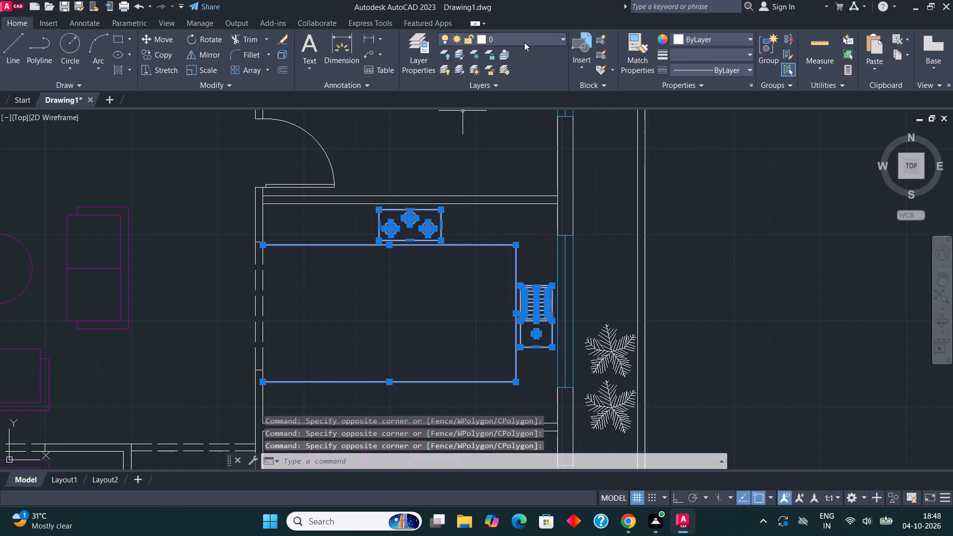
{"action": "left_click", "coordinate": [525, 40]}
{"action": "left_click", "coordinate": [518, 69]}
{"action": "scroll", "coordinate": [520, 116], "scroll_direction": "down", "scroll_amount": 2}
{"action": "key", "text": "Escape"}
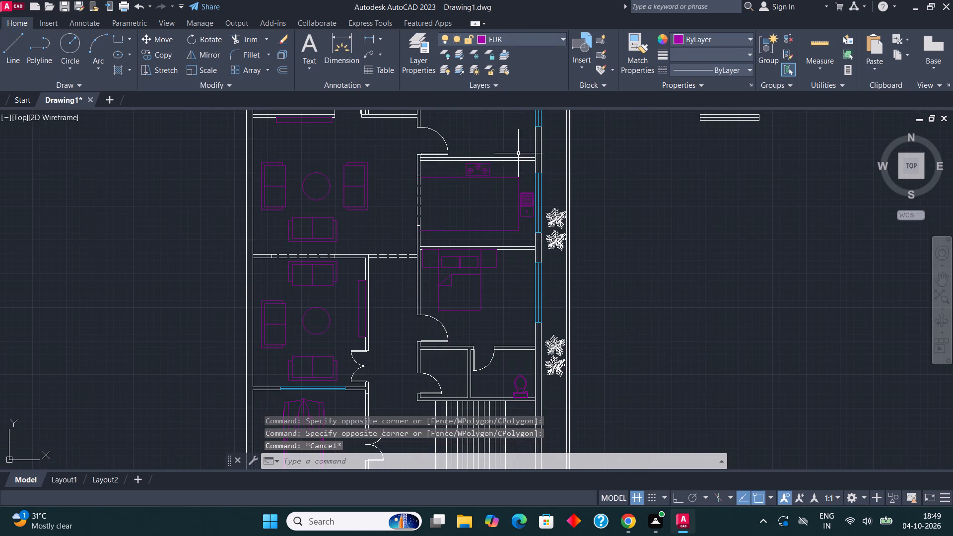
Assign the toilets in the two bathrooms along the top wall of the plan to the FUR layer.
{"action": "middle_click_drag", "start_coordinate": [490, 193], "coordinate": [524, 371]}
{"action": "middle_click_drag", "start_coordinate": [458, 233], "coordinate": [459, 275]}
{"action": "scroll", "coordinate": [559, 228], "scroll_direction": "up", "scroll_amount": 1}
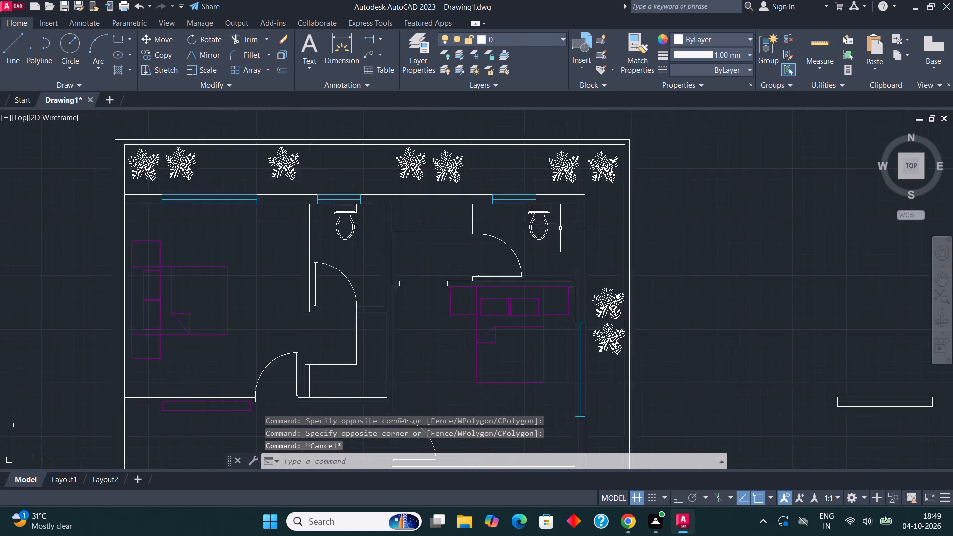
{"action": "scroll", "coordinate": [560, 228], "scroll_direction": "up", "scroll_amount": 1}
{"action": "left_click", "coordinate": [550, 247]}
{"action": "left_click", "coordinate": [502, 211]}
{"action": "left_click", "coordinate": [230, 249]}
{"action": "left_click", "coordinate": [209, 221]}
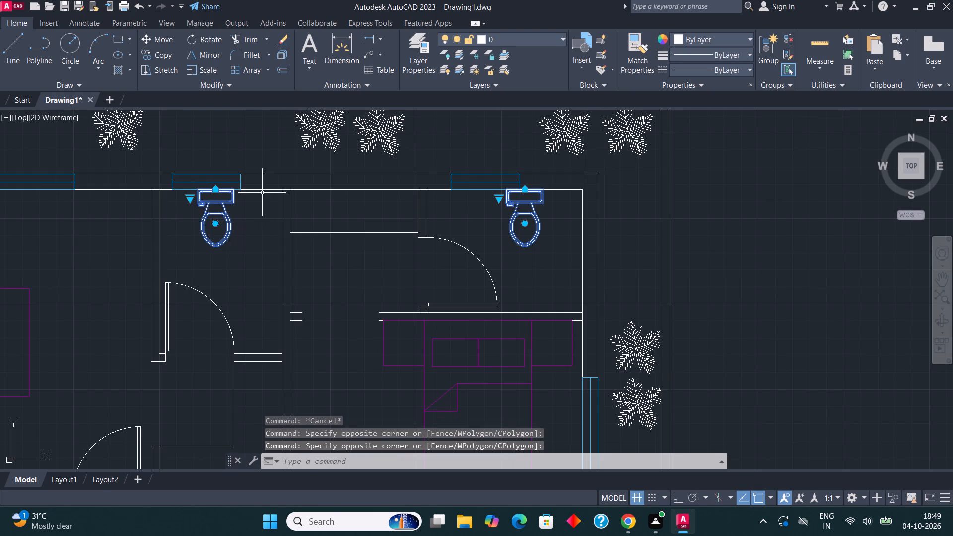
{"action": "left_click", "coordinate": [530, 37]}
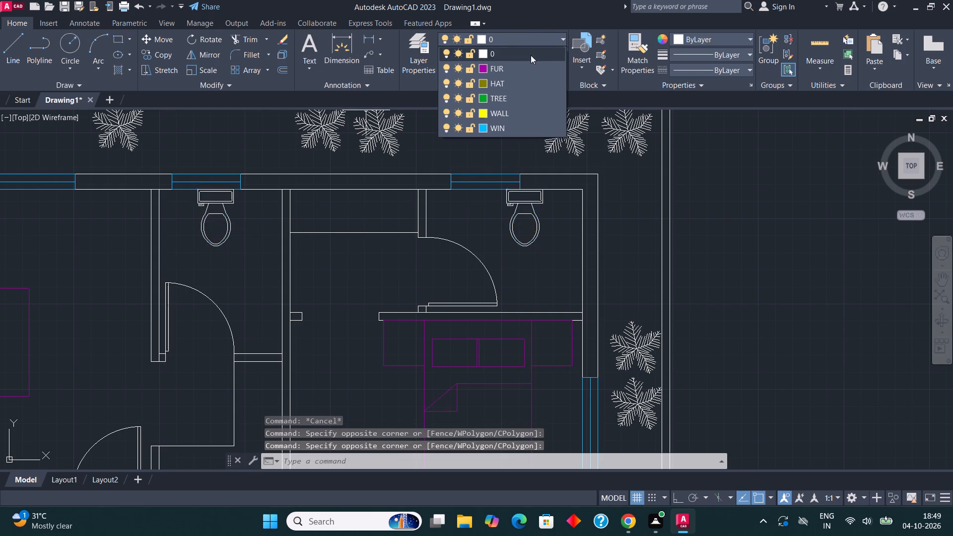
{"action": "left_click", "coordinate": [531, 74]}
{"action": "scroll", "coordinate": [510, 230], "scroll_direction": "down", "scroll_amount": 2}
{"action": "key", "text": "Escape"}
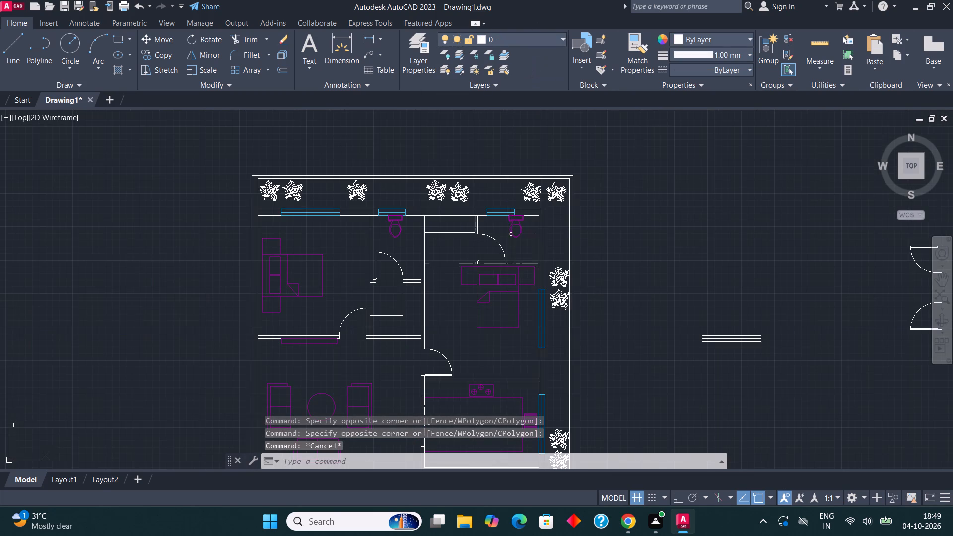
Create a new layer named DOOR with colour 240.
{"action": "middle_click_drag", "start_coordinate": [540, 210], "coordinate": [556, 203]}
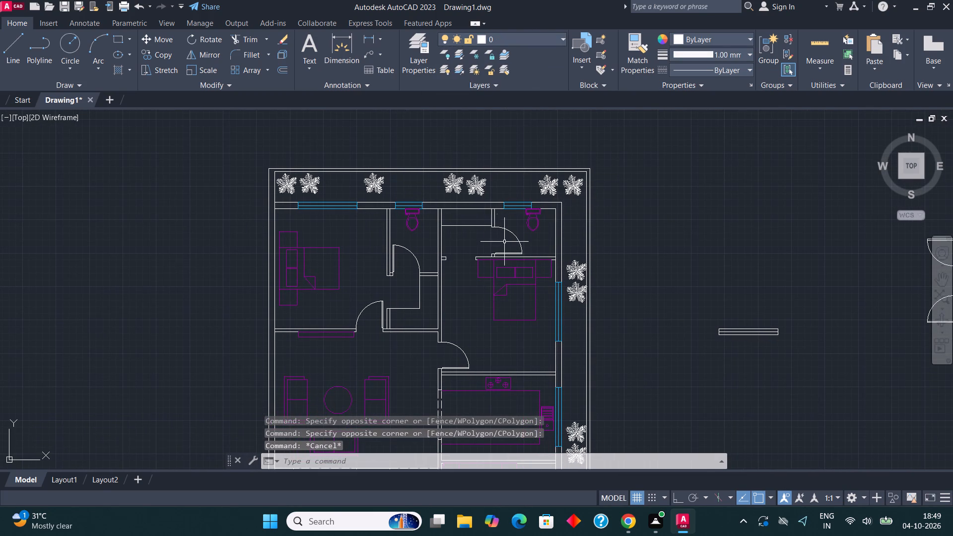
{"action": "scroll", "coordinate": [504, 242], "scroll_direction": "up", "scroll_amount": 1}
{"action": "left_click", "coordinate": [510, 35]}
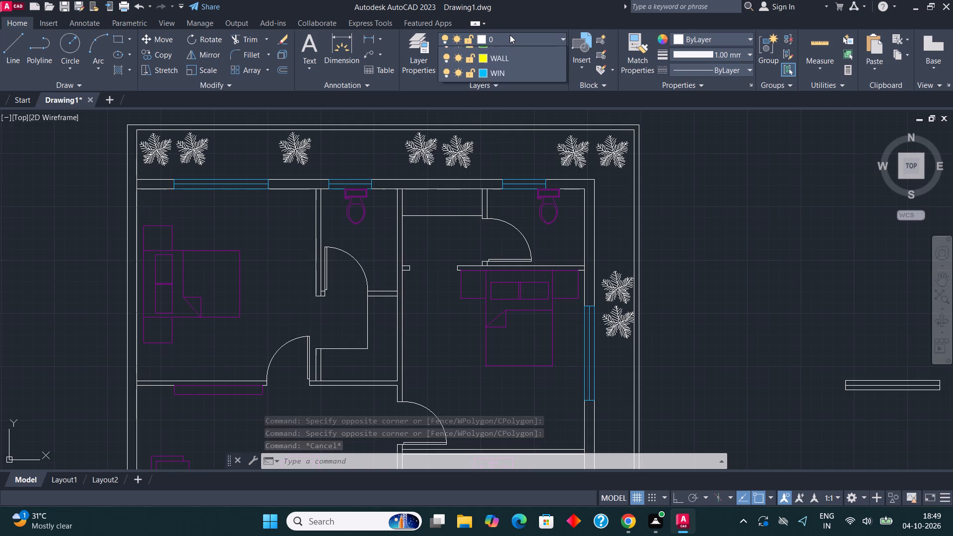
{"action": "left_click", "coordinate": [425, 39]}
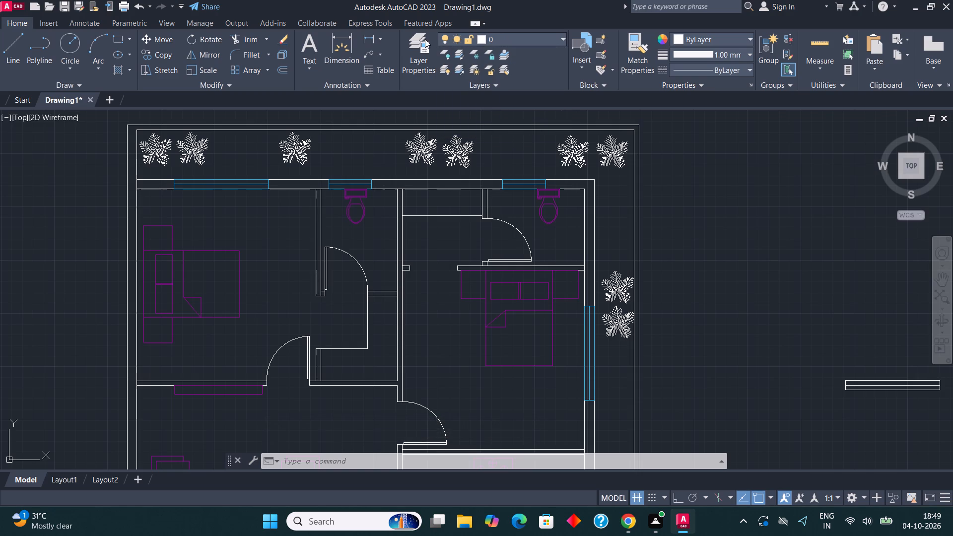
{"action": "left_click", "coordinate": [413, 48]}
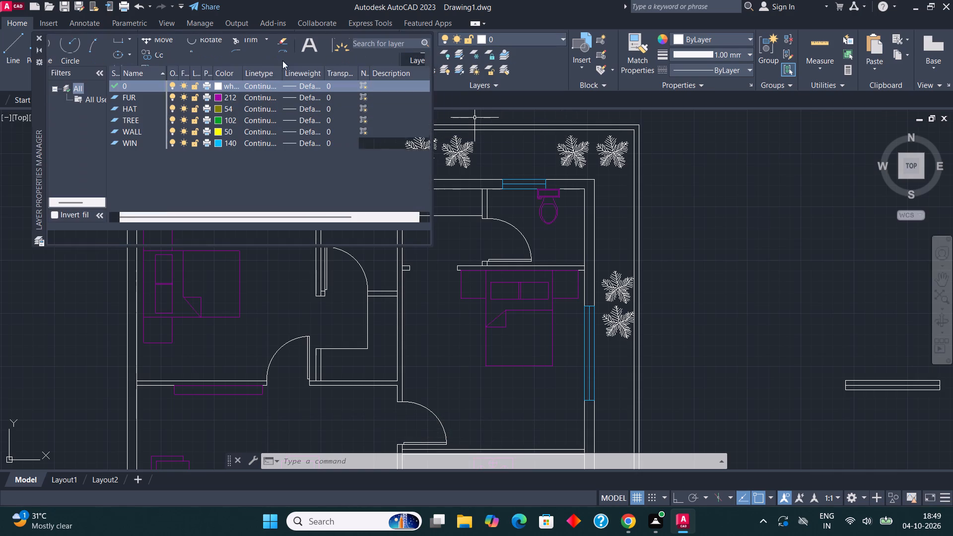
{"action": "left_click", "coordinate": [113, 58]}
{"action": "type", "text": "DOOR"}
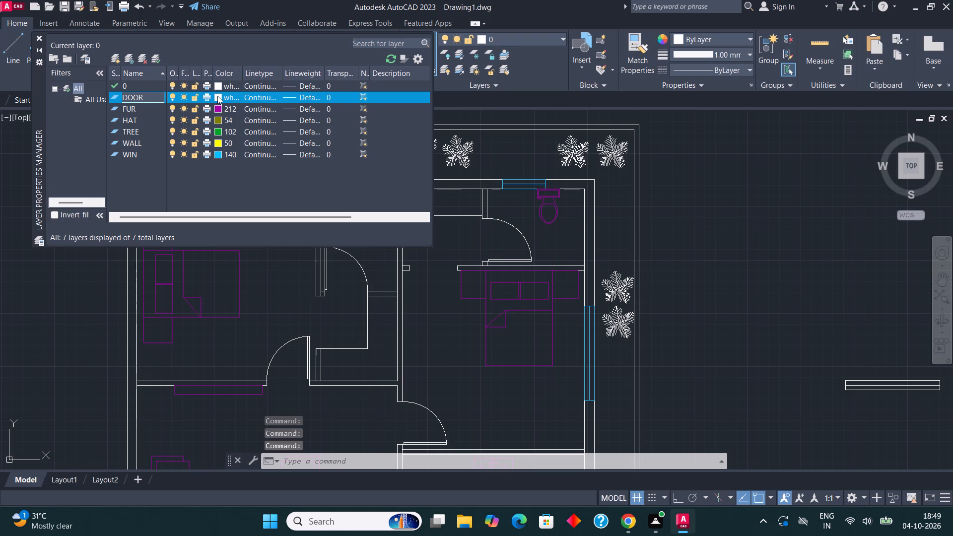
{"action": "left_click", "coordinate": [216, 96]}
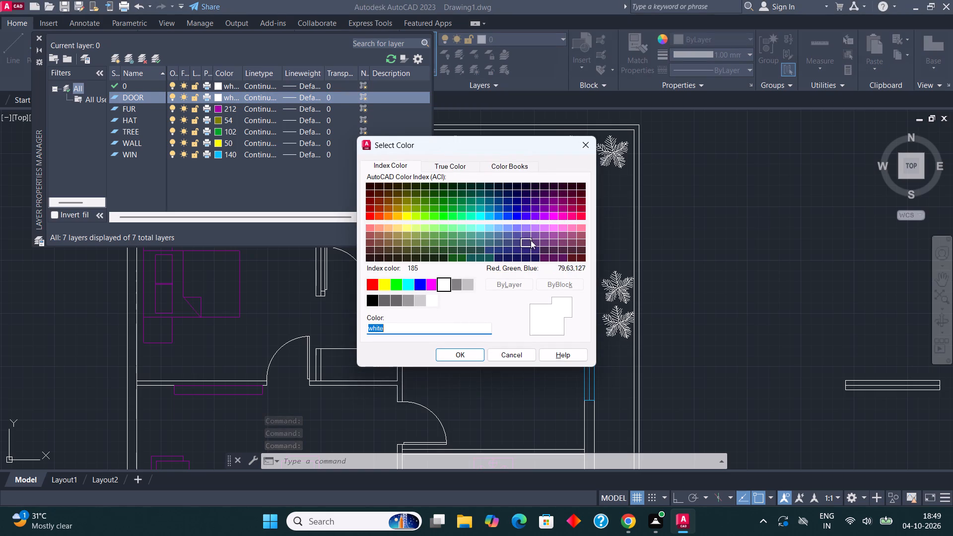
{"action": "left_click", "coordinate": [580, 214]}
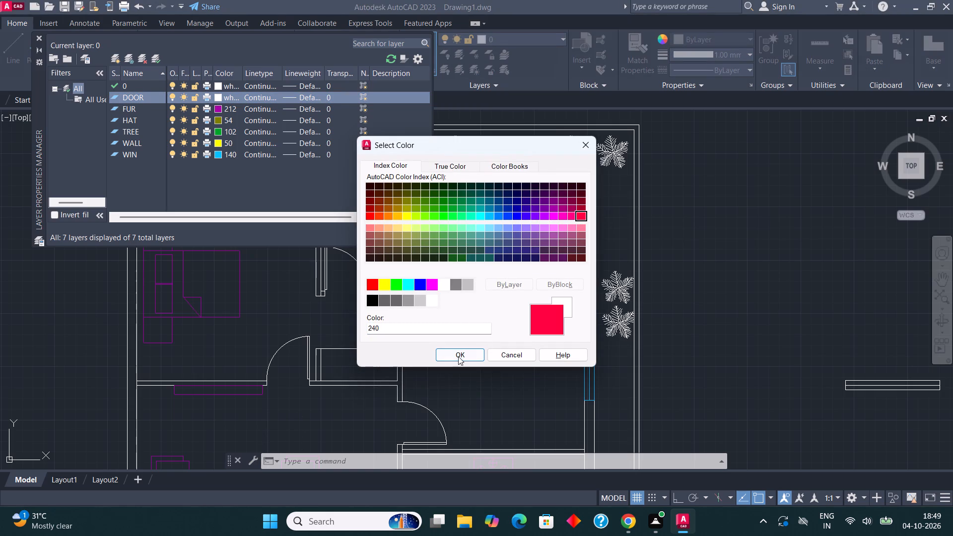
{"action": "left_click", "coordinate": [457, 357]}
{"action": "left_click", "coordinate": [39, 36]}
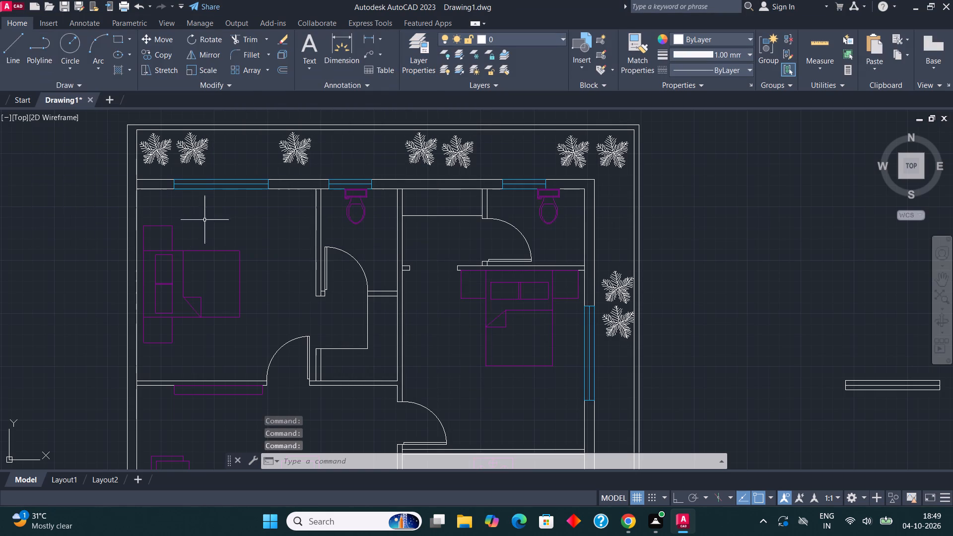
Make HAT the current layer and fill the L-shaped closet beside the top-left bedroom with a SOLID hatch.
{"action": "middle_click_drag", "start_coordinate": [497, 287], "coordinate": [502, 264]}
{"action": "scroll", "coordinate": [399, 318], "scroll_direction": "up", "scroll_amount": 1}
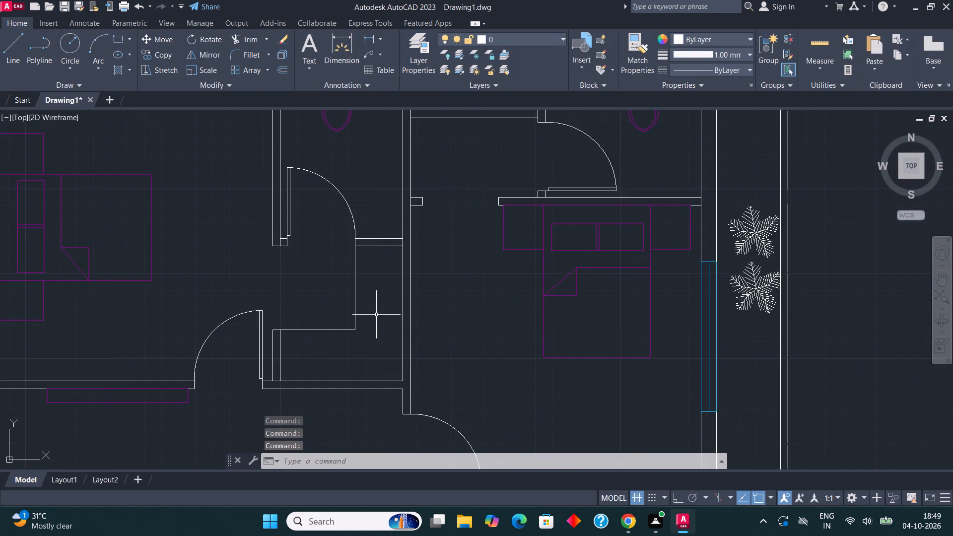
{"action": "key", "text": "h"}
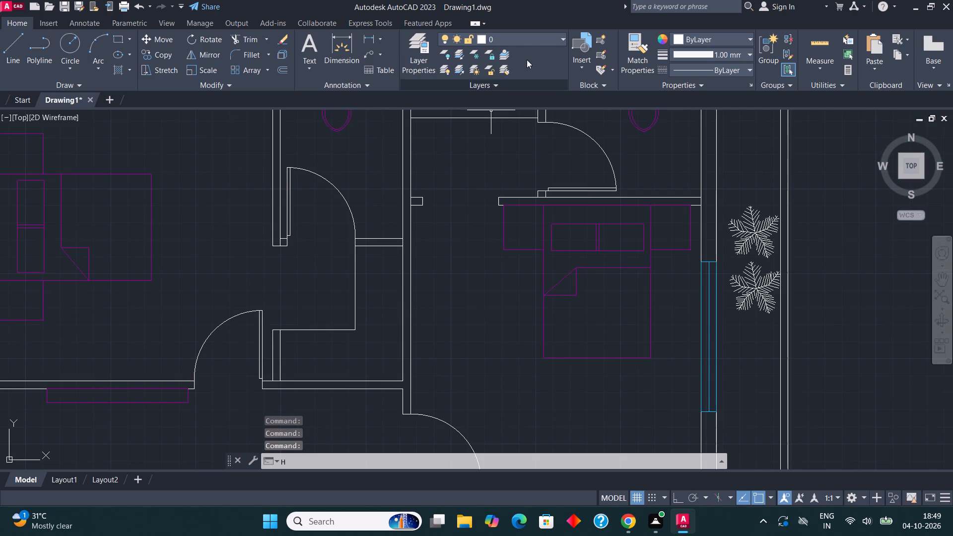
{"action": "key", "text": "Escape"}
{"action": "left_click", "coordinate": [528, 40]}
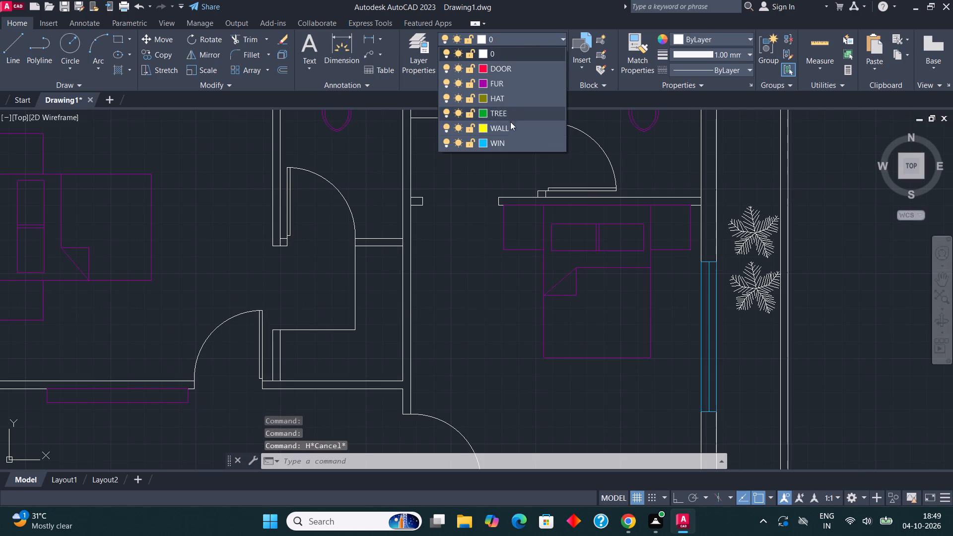
{"action": "left_click", "coordinate": [517, 100]}
{"action": "key", "text": "h"}
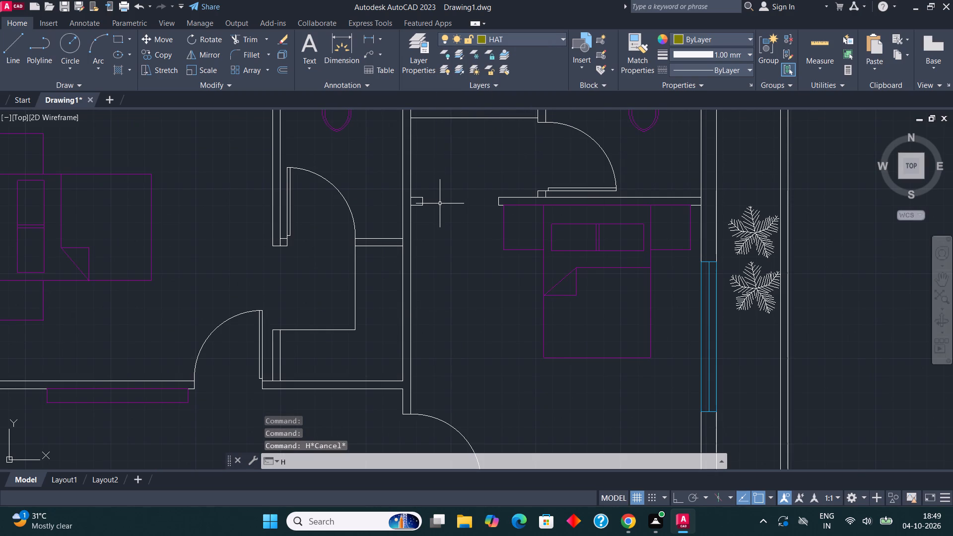
{"action": "key", "text": "Return"}
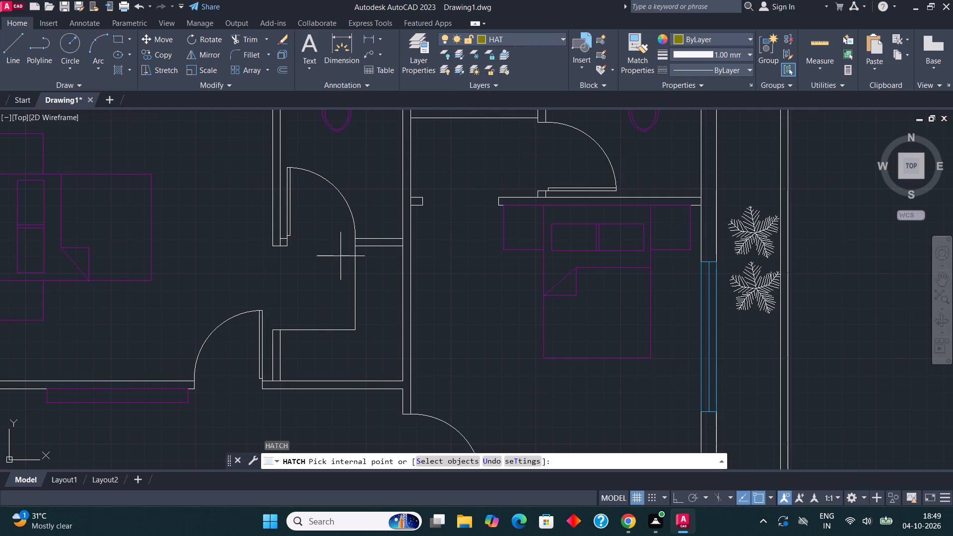
{"action": "left_click", "coordinate": [110, 56]}
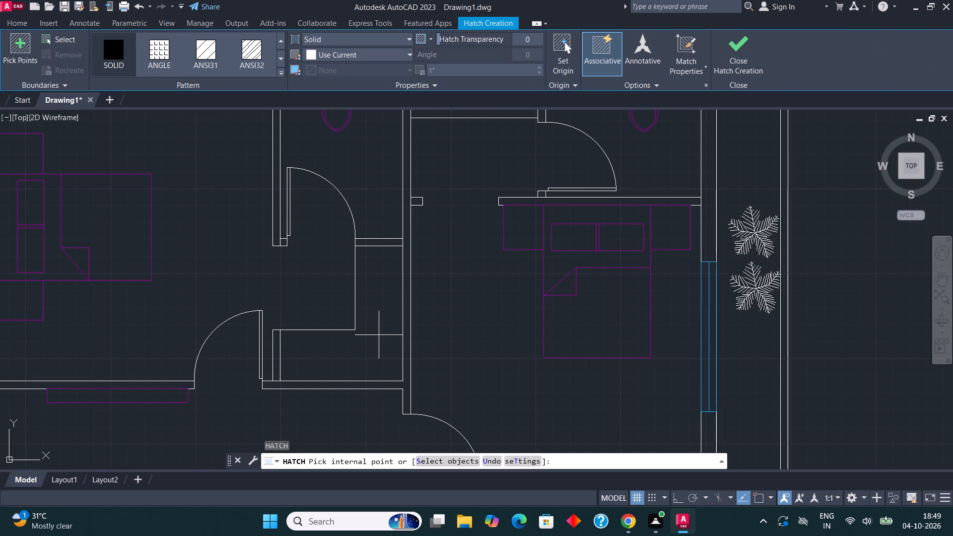
{"action": "left_click", "coordinate": [379, 335]}
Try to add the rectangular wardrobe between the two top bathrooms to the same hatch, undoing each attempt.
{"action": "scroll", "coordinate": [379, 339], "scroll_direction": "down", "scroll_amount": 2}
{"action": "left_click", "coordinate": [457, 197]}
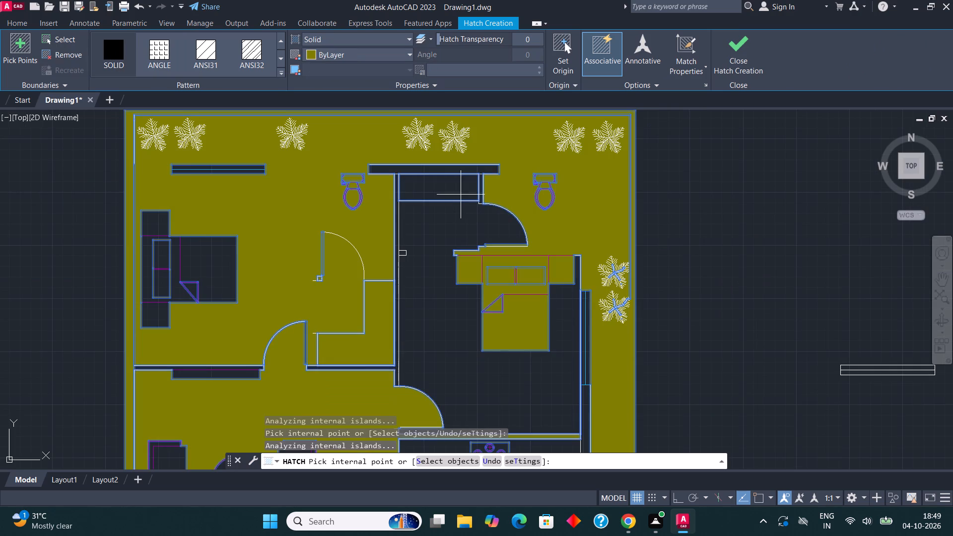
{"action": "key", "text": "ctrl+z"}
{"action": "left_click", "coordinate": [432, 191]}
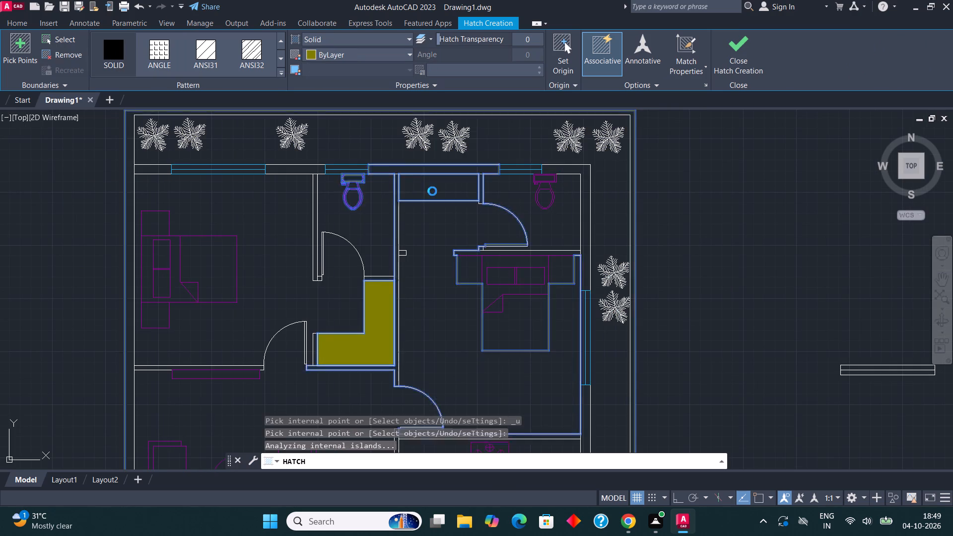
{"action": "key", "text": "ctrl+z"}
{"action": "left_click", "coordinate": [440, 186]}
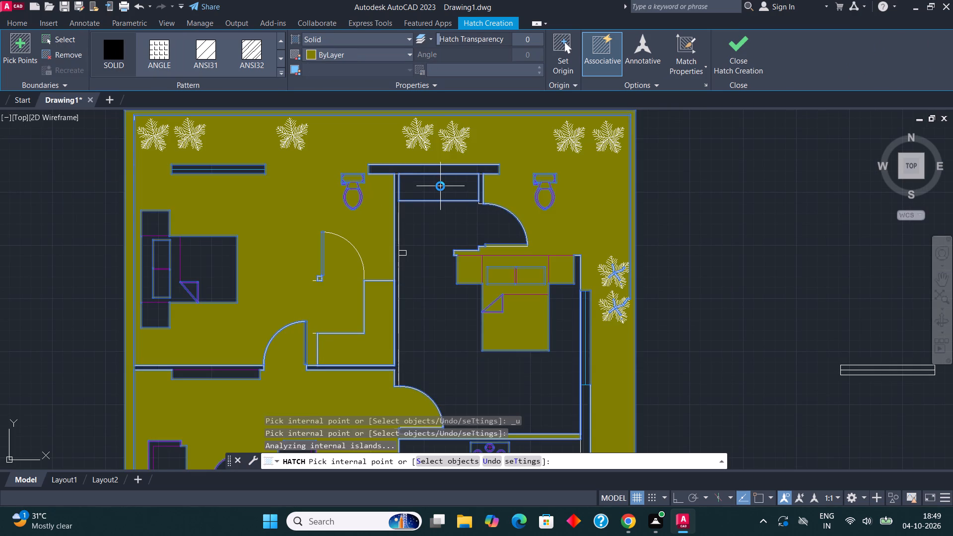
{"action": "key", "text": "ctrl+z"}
Finish the closet hatch and fill the rectangular wardrobe between the two top bathrooms with a separate solid hatch on HAT.
{"action": "left_click", "coordinate": [749, 40]}
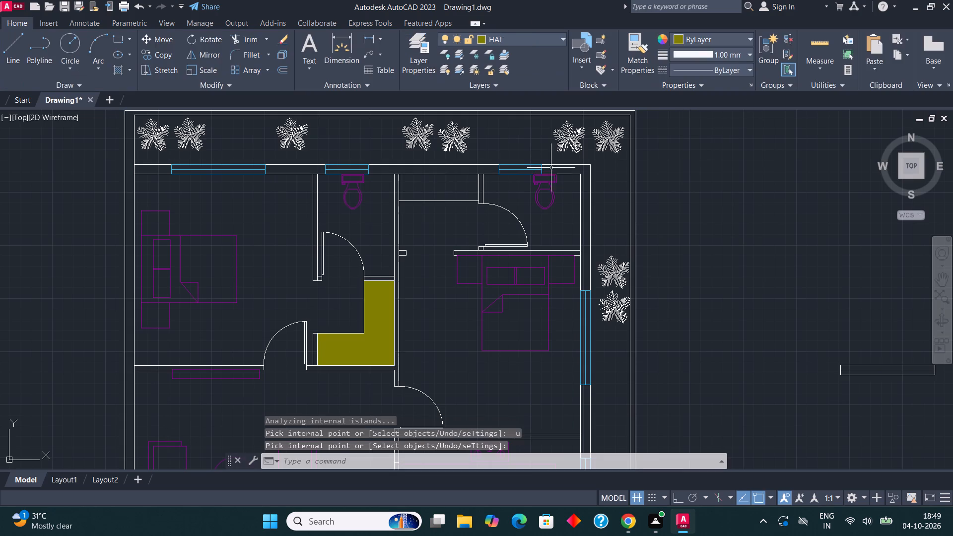
{"action": "middle_click_drag", "start_coordinate": [491, 177], "coordinate": [482, 230]}
{"action": "scroll", "coordinate": [440, 246], "scroll_direction": "up", "scroll_amount": 1}
{"action": "key", "text": "h"}
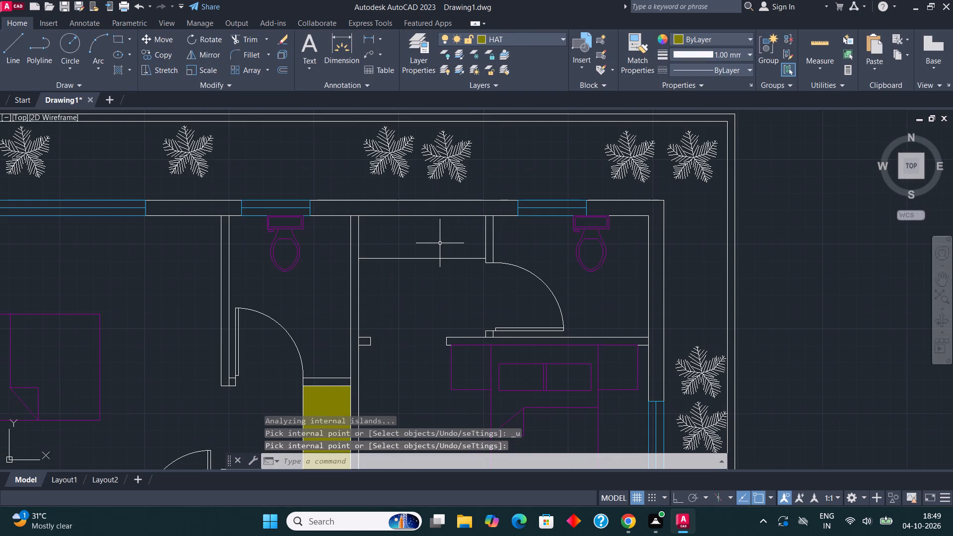
{"action": "key", "text": "Return"}
{"action": "left_click", "coordinate": [443, 226]}
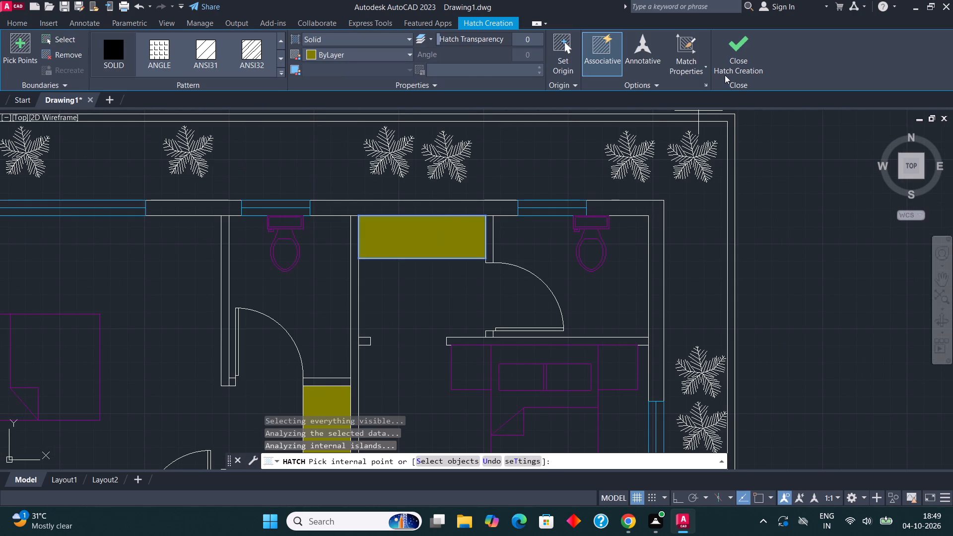
{"action": "left_click", "coordinate": [731, 61]}
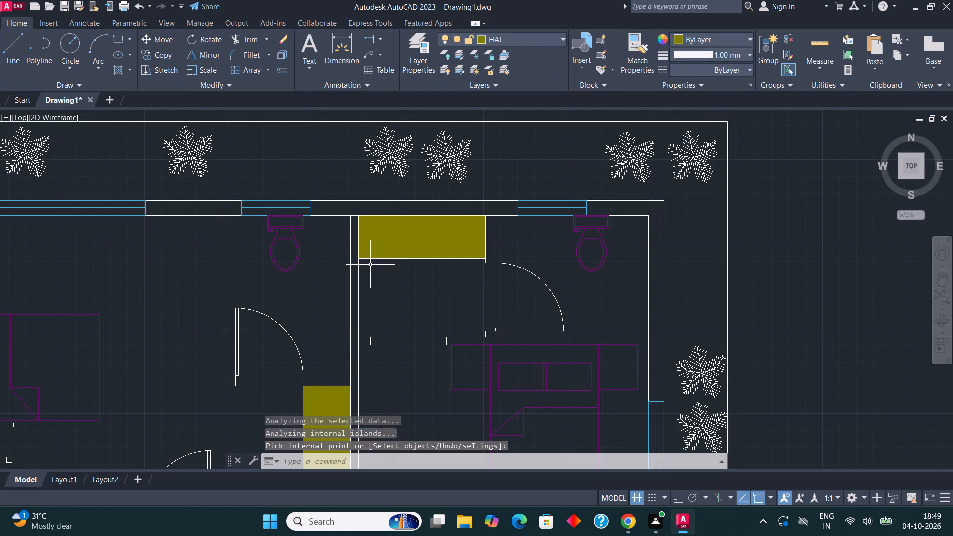
Select all matching plant blocks around the house and assign them to the TREE layer.
{"action": "left_click", "coordinate": [443, 158]}
{"action": "right_click", "coordinate": [443, 158]}
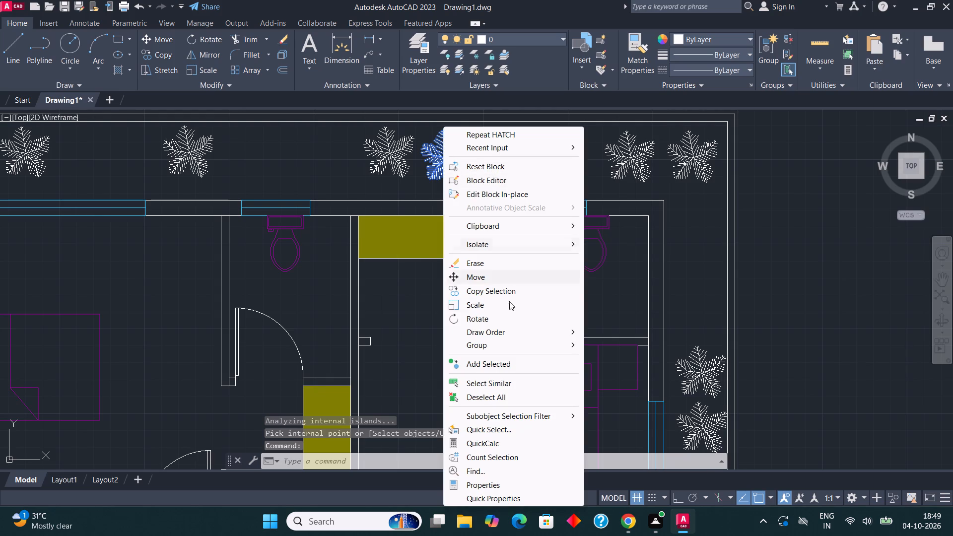
{"action": "left_click", "coordinate": [518, 381]}
{"action": "left_click", "coordinate": [527, 35]}
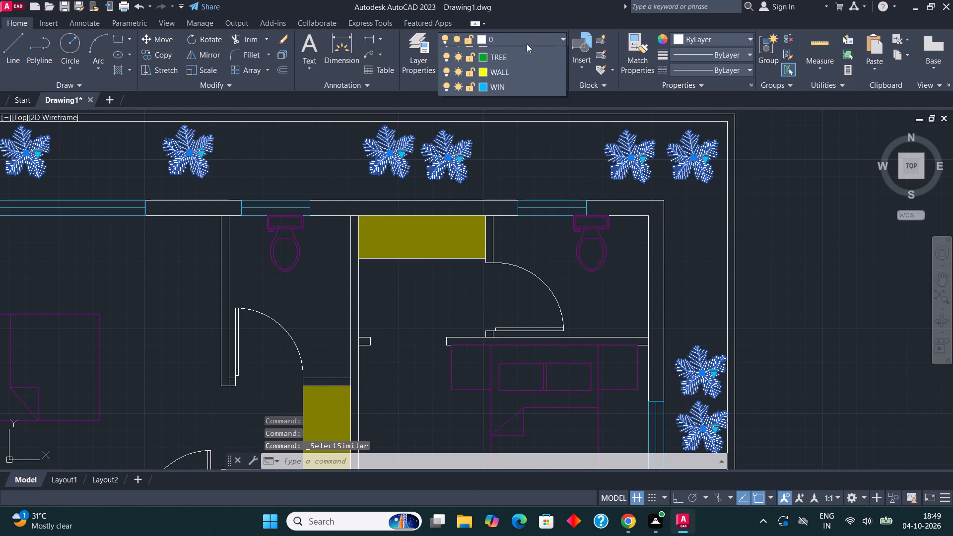
{"action": "left_click", "coordinate": [510, 113]}
{"action": "scroll", "coordinate": [455, 176], "scroll_direction": "down", "scroll_amount": 2}
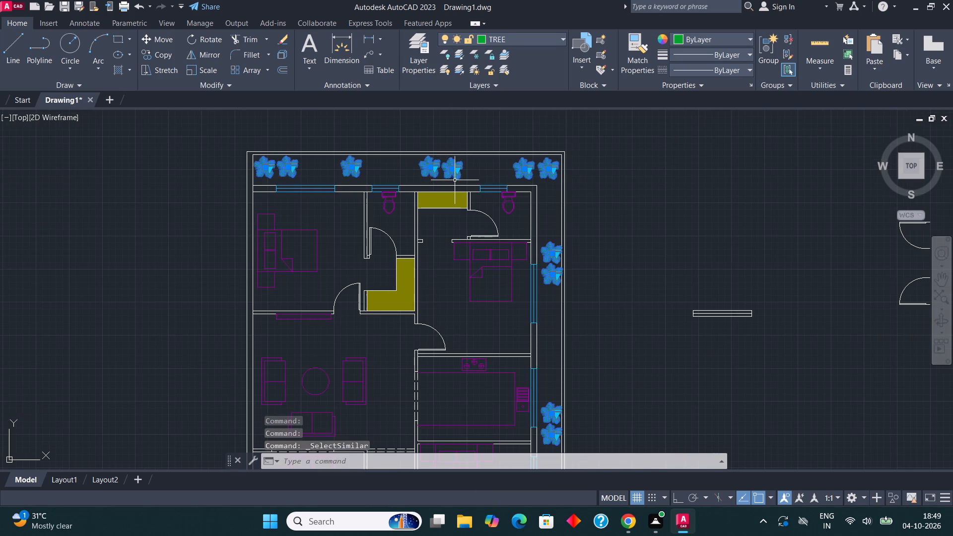
{"action": "key", "text": "Escape"}
Select all single-leaf doors matching the top-left bathroom door and assign them to the DOOR layer.
{"action": "middle_click_drag", "start_coordinate": [456, 206], "coordinate": [482, 245]}
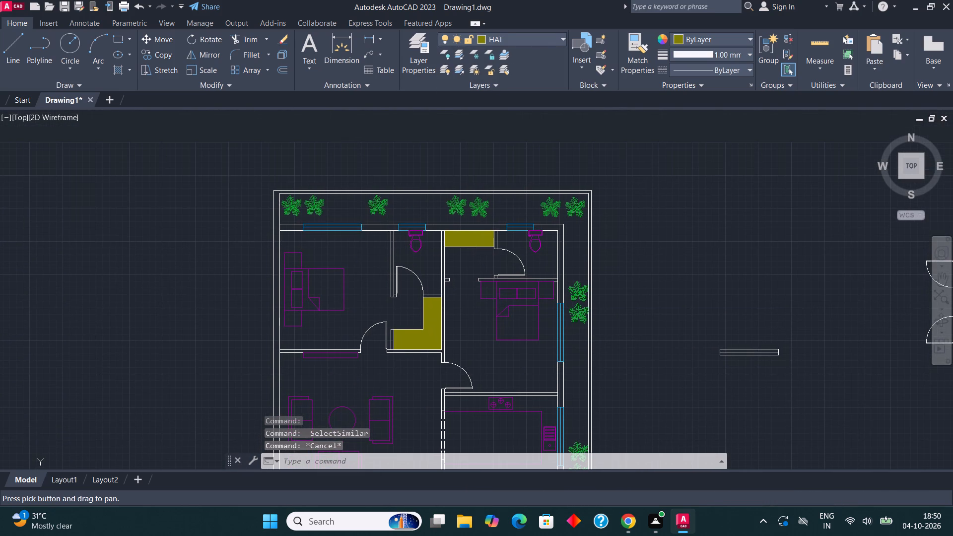
{"action": "middle_click_drag", "start_coordinate": [477, 304], "coordinate": [485, 296]}
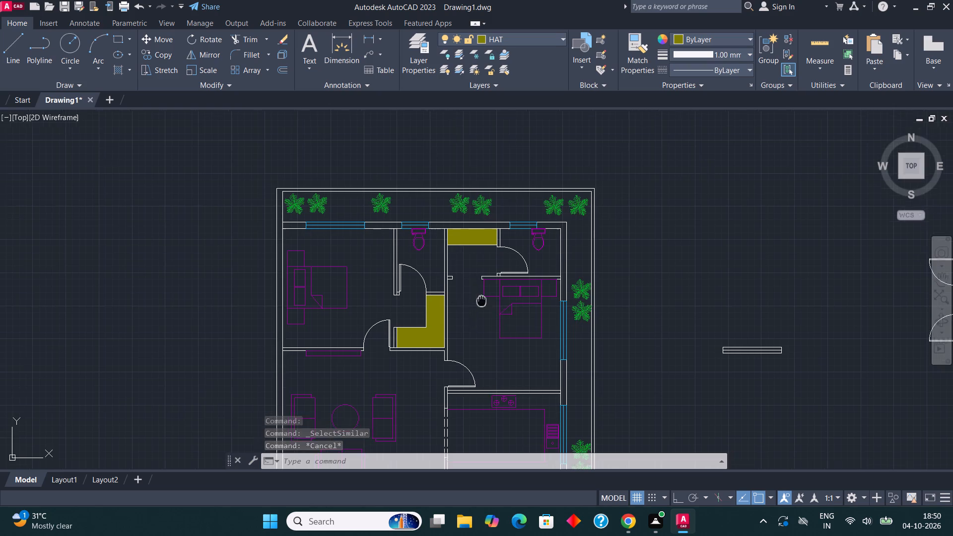
{"action": "middle_click_drag", "start_coordinate": [485, 296], "coordinate": [470, 312]}
{"action": "scroll", "coordinate": [403, 294], "scroll_direction": "up", "scroll_amount": 1}
{"action": "left_click", "coordinate": [395, 276]}
{"action": "left_click", "coordinate": [387, 263]}
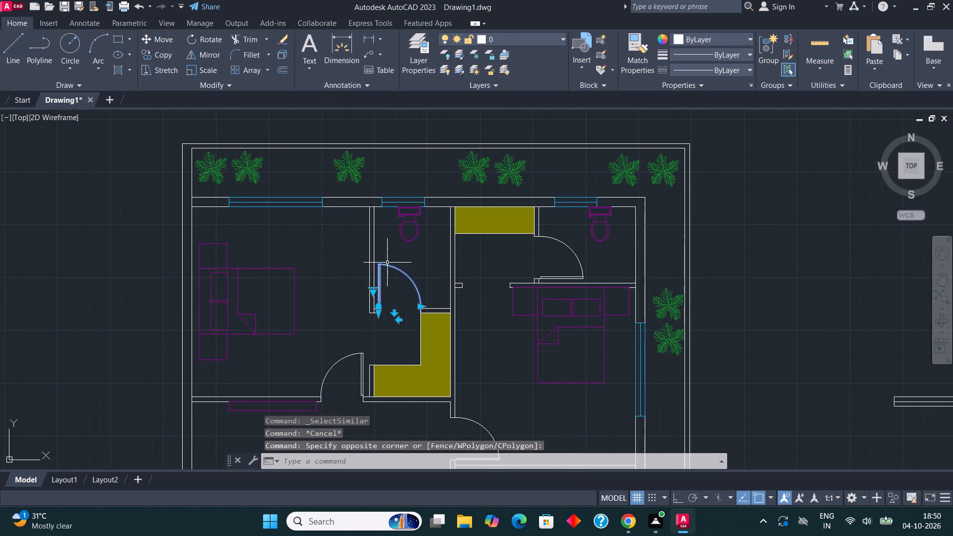
{"action": "right_click", "coordinate": [388, 264]}
{"action": "left_click", "coordinate": [438, 384]}
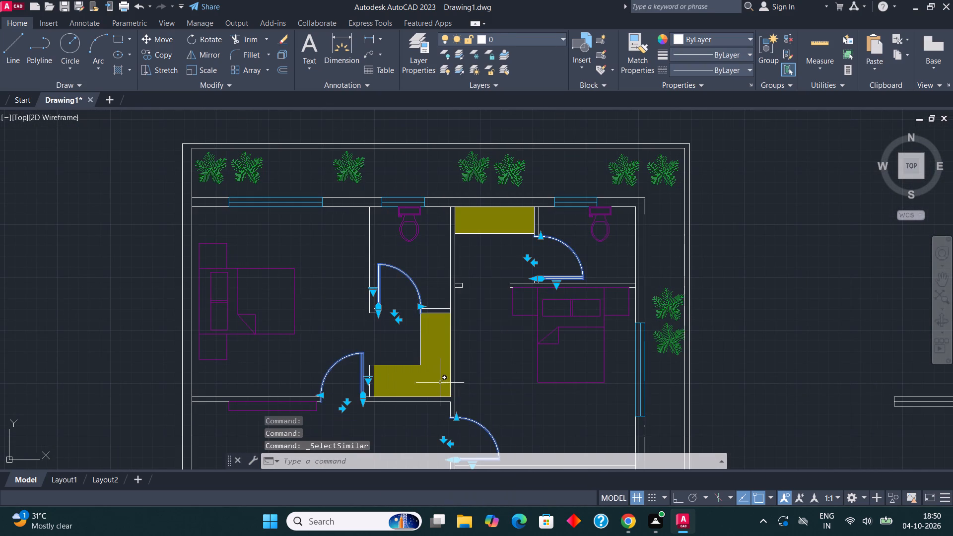
{"action": "left_click", "coordinate": [524, 45]}
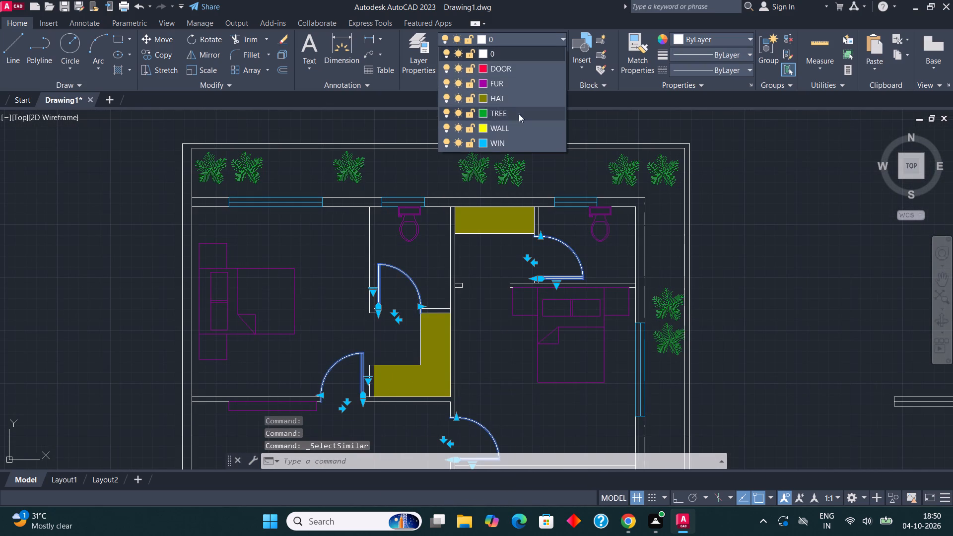
{"action": "left_click", "coordinate": [511, 67]}
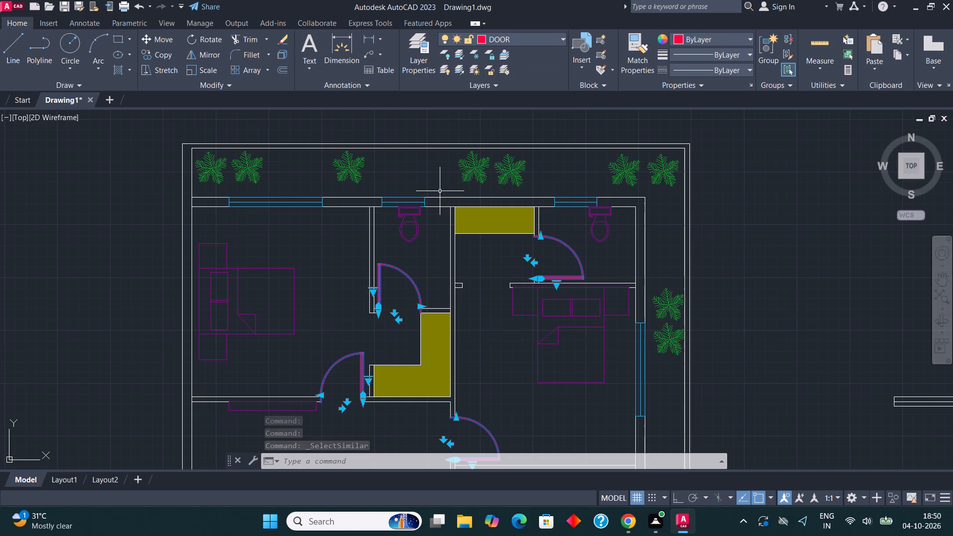
{"action": "key", "text": "Escape"}
{"action": "middle_click_drag", "start_coordinate": [513, 242], "coordinate": [541, 226]}
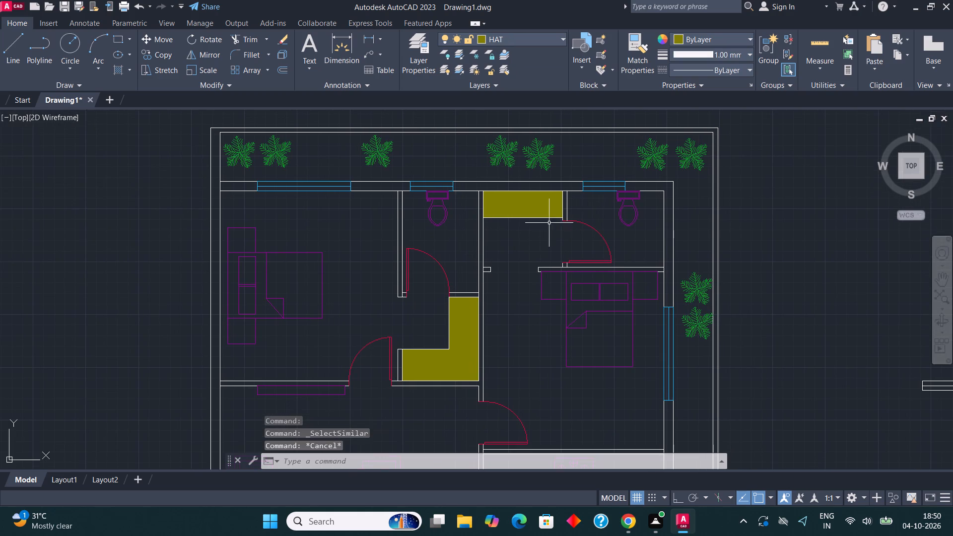
Make WALL the current layer and solid-hatch the top exterior wall segments between the windows, as far as the top-right bathroom window.
{"action": "scroll", "coordinate": [553, 237], "scroll_direction": "down", "scroll_amount": 2}
{"action": "middle_click_drag", "start_coordinate": [560, 360], "coordinate": [545, 204]}
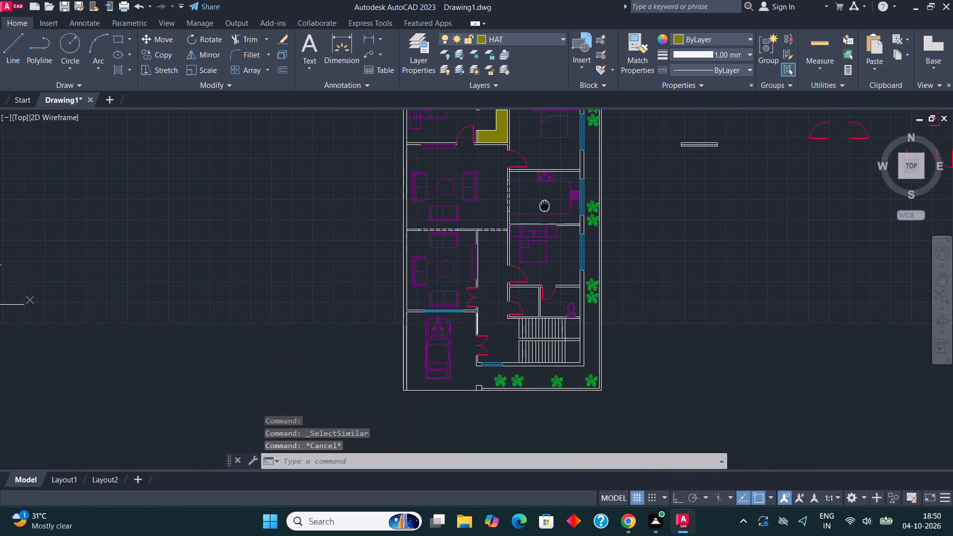
{"action": "middle_click_drag", "start_coordinate": [545, 204], "coordinate": [546, 205]}
{"action": "middle_click_drag", "start_coordinate": [547, 209], "coordinate": [541, 439]}
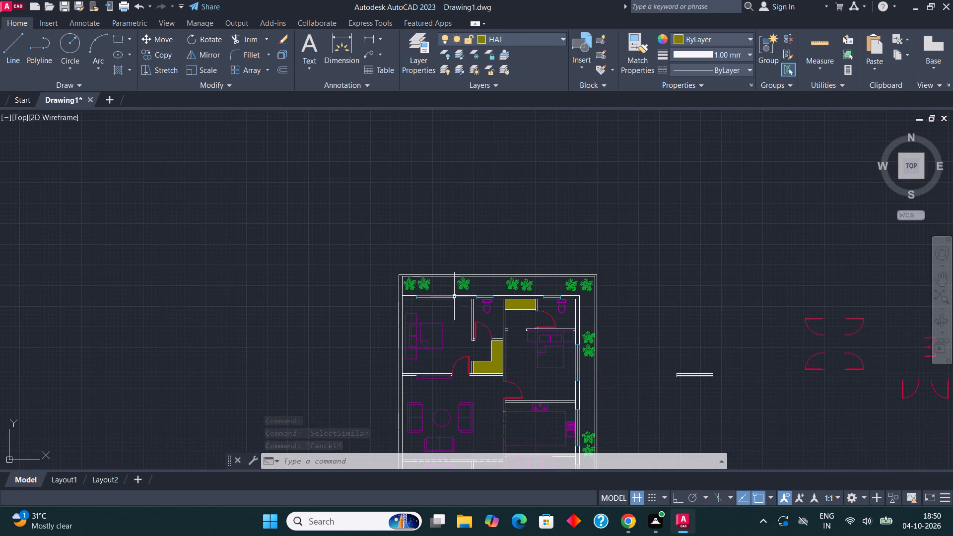
{"action": "scroll", "coordinate": [415, 281], "scroll_direction": "up", "scroll_amount": 1}
{"action": "middle_click_drag", "start_coordinate": [470, 337], "coordinate": [476, 329]}
{"action": "scroll", "coordinate": [449, 314], "scroll_direction": "up", "scroll_amount": 2}
{"action": "left_click", "coordinate": [508, 43]}
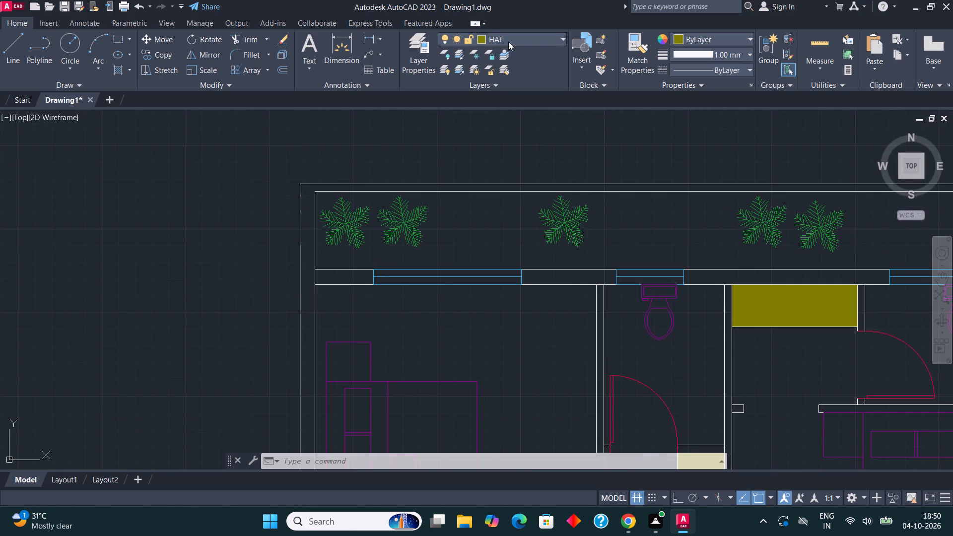
{"action": "left_click", "coordinate": [505, 125]}
{"action": "key", "text": "h"}
{"action": "key", "text": "Return"}
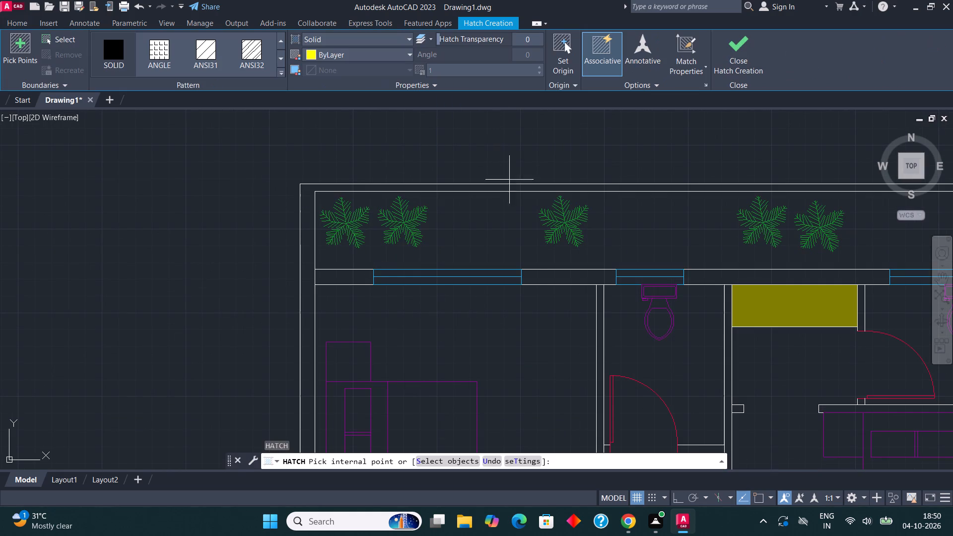
{"action": "left_click", "coordinate": [546, 280]}
{"action": "left_click", "coordinate": [362, 278]}
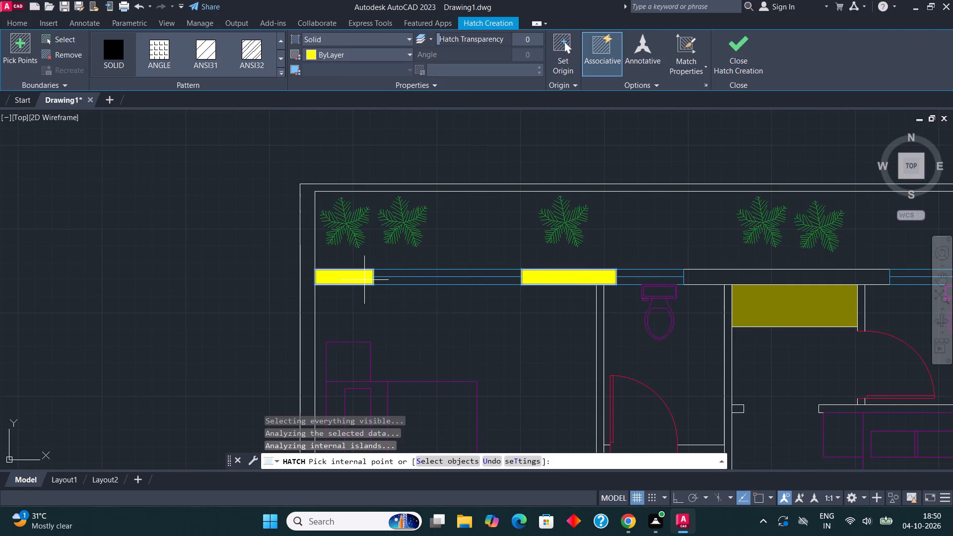
{"action": "left_click", "coordinate": [776, 277]}
Add the top-left bathroom's left partition, its door jamb, its bottom wall piece and the short stub beside the wardrobe room to the hatch.
{"action": "scroll", "coordinate": [503, 265], "scroll_direction": "down", "scroll_amount": 3}
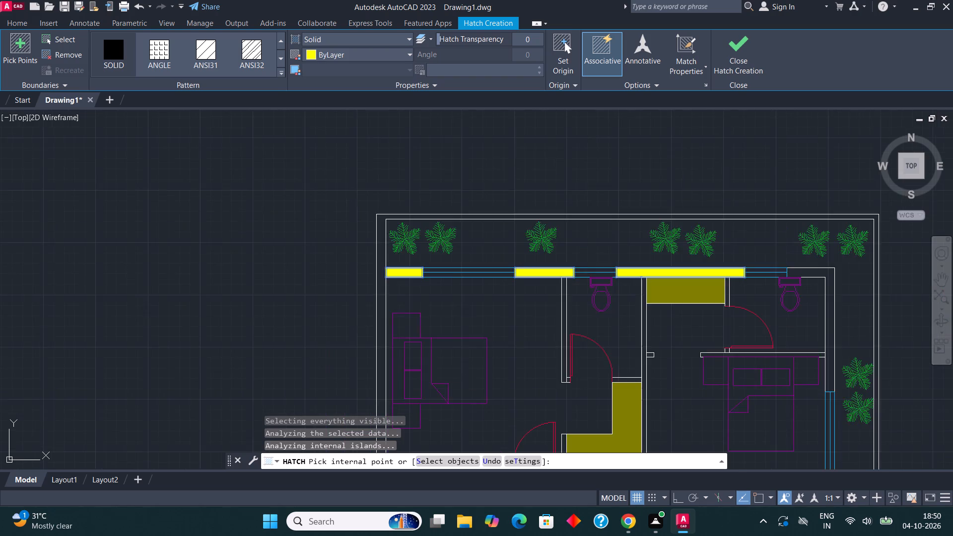
{"action": "scroll", "coordinate": [541, 313], "scroll_direction": "up", "scroll_amount": 2}
{"action": "left_click", "coordinate": [541, 313]}
{"action": "scroll", "coordinate": [552, 354], "scroll_direction": "up", "scroll_amount": 2}
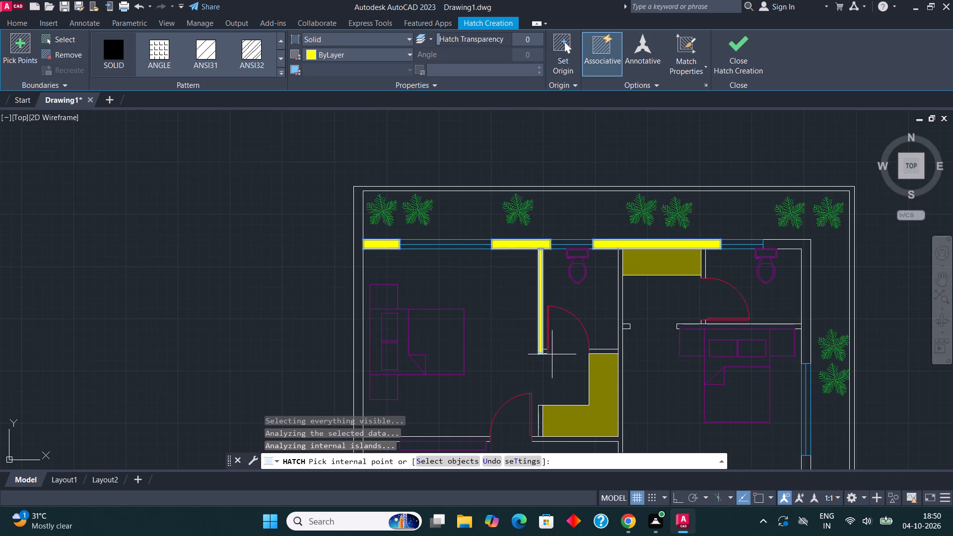
{"action": "scroll", "coordinate": [552, 354], "scroll_direction": "up", "scroll_amount": 1}
{"action": "left_click", "coordinate": [540, 350]}
{"action": "left_click", "coordinate": [628, 351]}
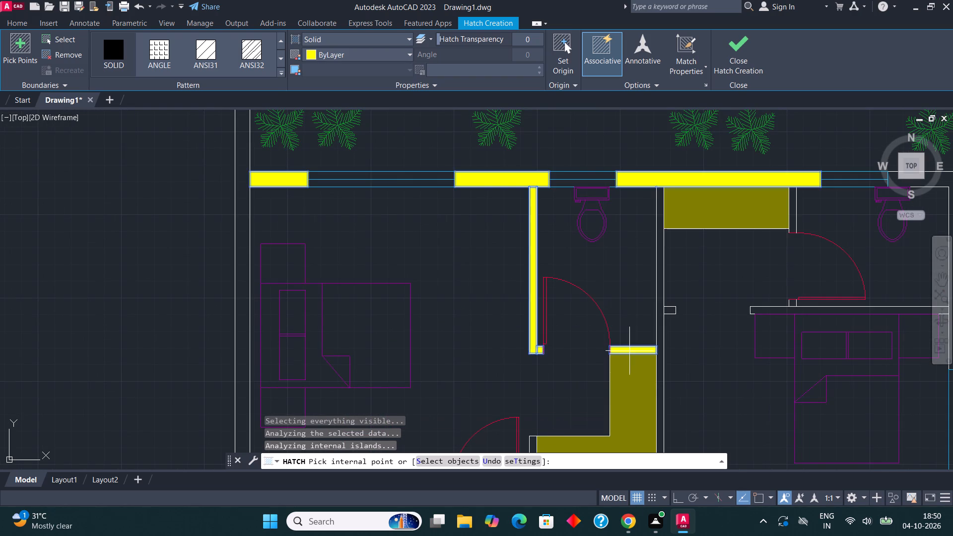
{"action": "left_click", "coordinate": [661, 316]}
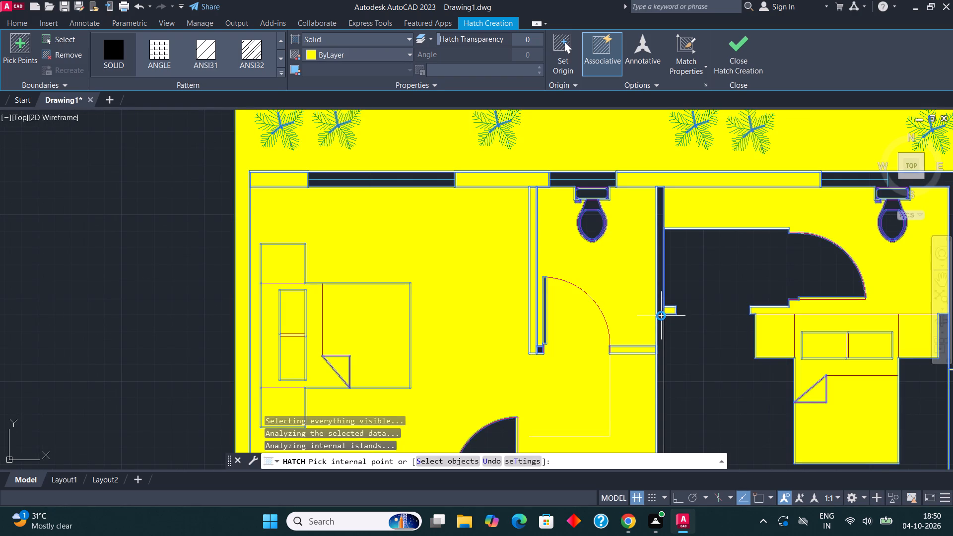
{"action": "key", "text": "ctrl+z"}
{"action": "left_click", "coordinate": [673, 309]}
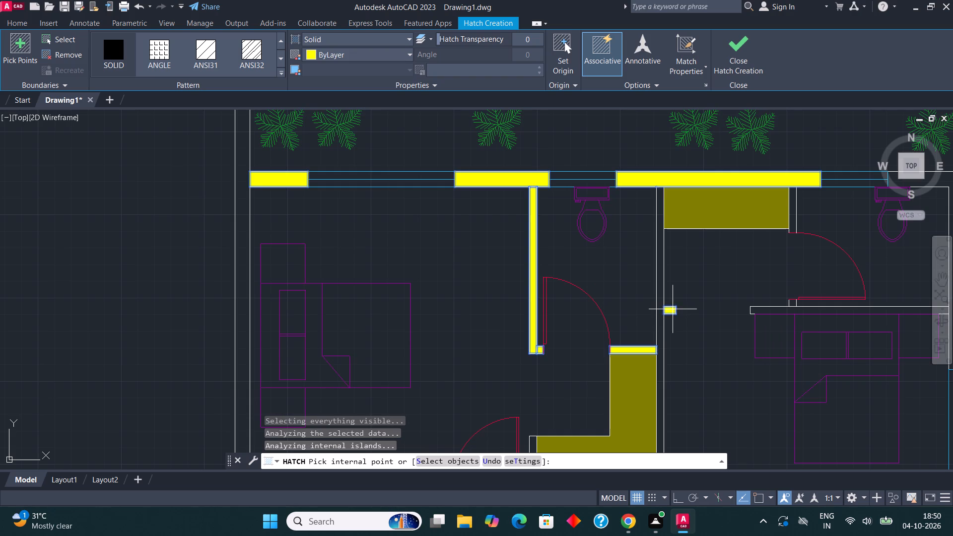
Add the top-right exterior corner wall and the horizontal wall between the top-right bathroom and bedroom to the hatch.
{"action": "scroll", "coordinate": [660, 270], "scroll_direction": "down", "scroll_amount": 1}
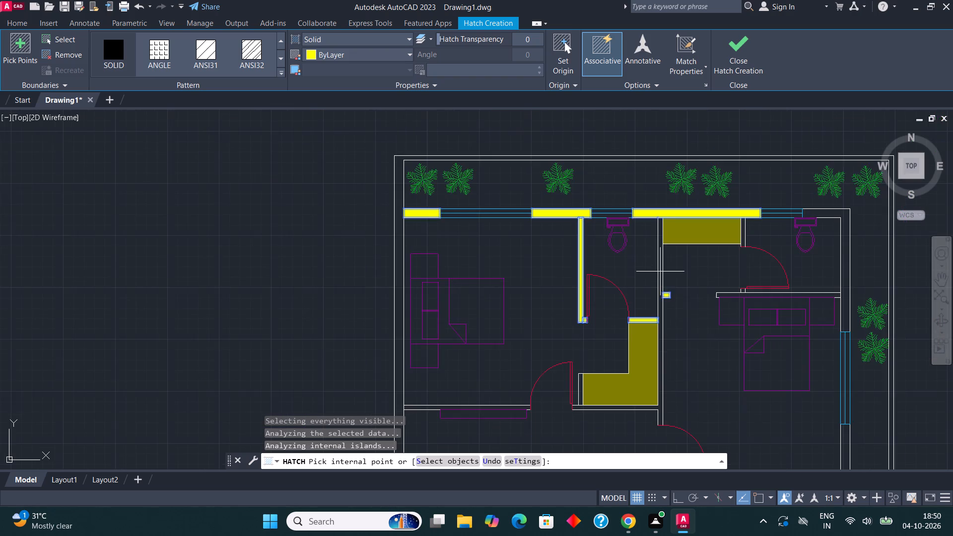
{"action": "middle_click_drag", "start_coordinate": [657, 268], "coordinate": [457, 266]}
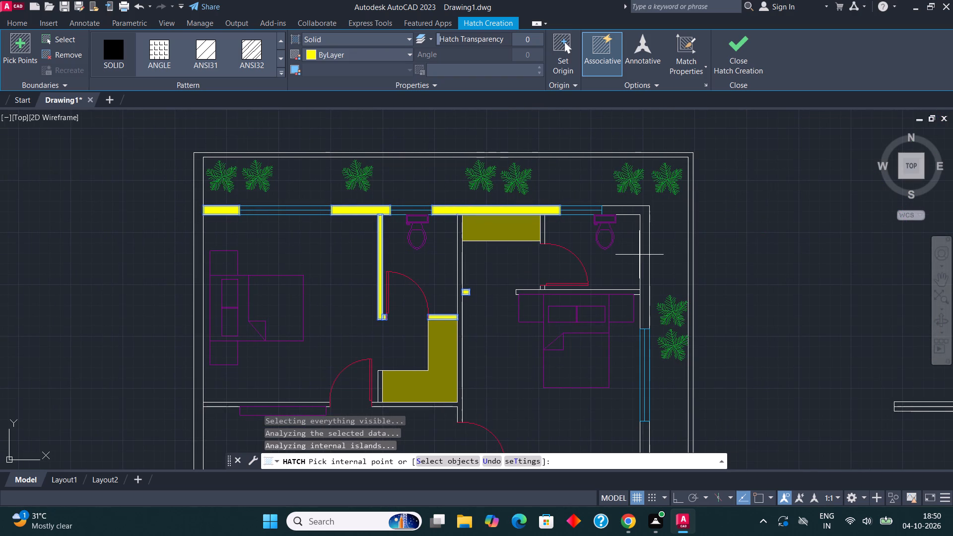
{"action": "left_click", "coordinate": [645, 264]}
{"action": "scroll", "coordinate": [607, 292], "scroll_direction": "up", "scroll_amount": 3}
{"action": "left_click", "coordinate": [607, 292]}
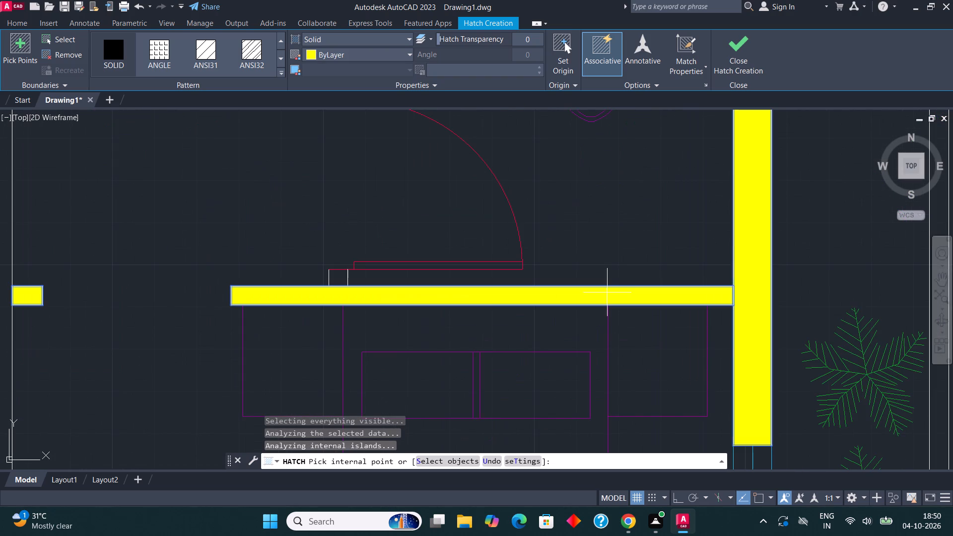
Add the right exterior wall segment beside the kitchen, the kitchen's top wall and the short wall piece below the bedroom door to the hatch.
{"action": "scroll", "coordinate": [575, 248], "scroll_direction": "down", "scroll_amount": 8}
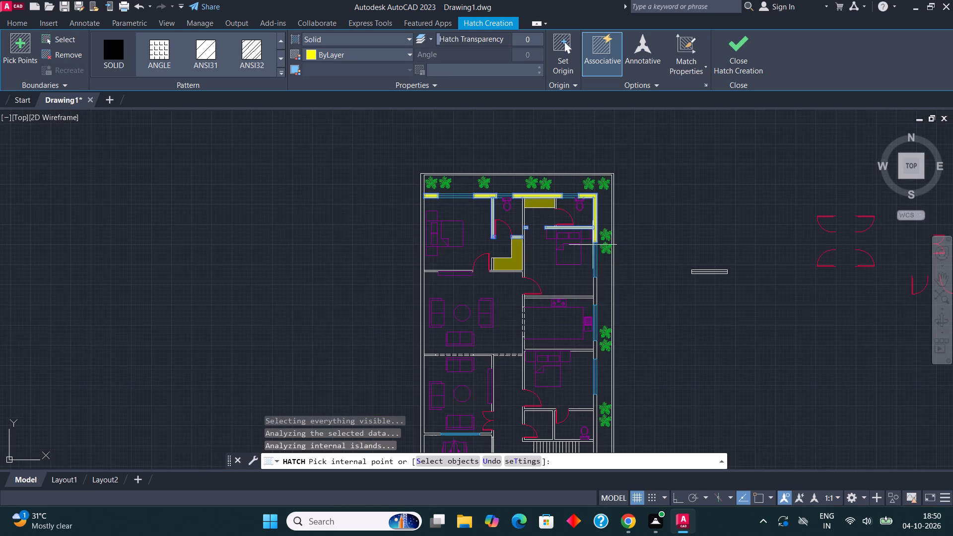
{"action": "scroll", "coordinate": [605, 292], "scroll_direction": "up", "scroll_amount": 3}
{"action": "left_click", "coordinate": [557, 295]}
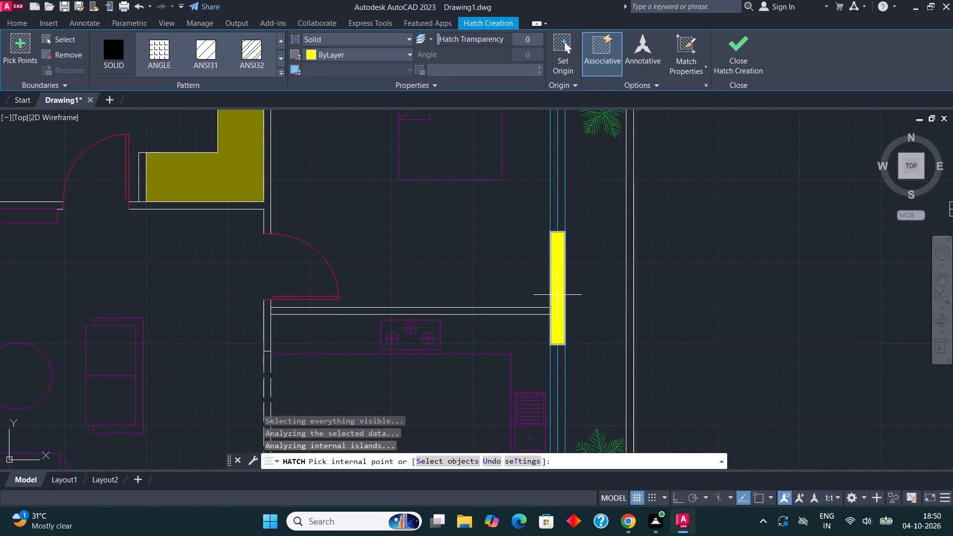
{"action": "left_click", "coordinate": [489, 312]}
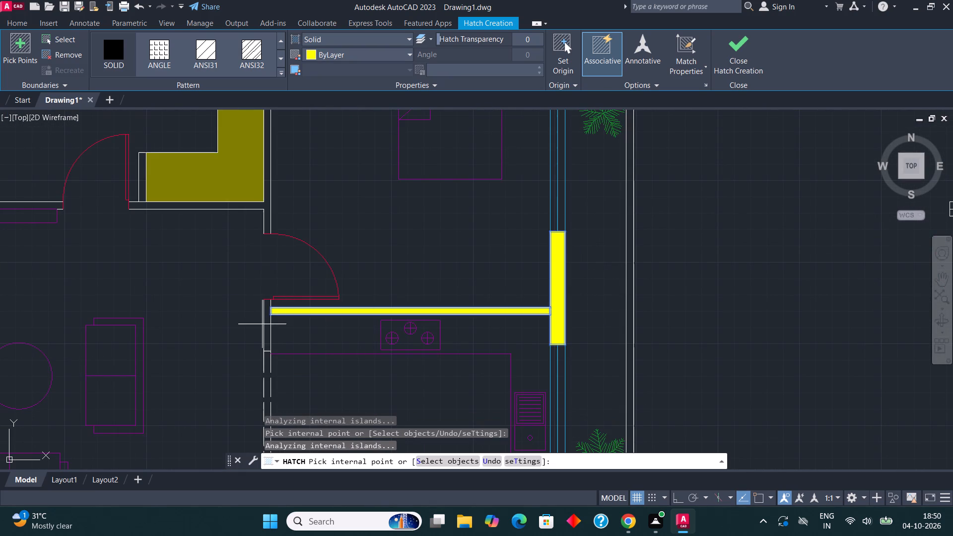
{"action": "left_click", "coordinate": [266, 327]}
Add the right exterior wall segment between the kitchen window and the lower bedroom window to the hatch.
{"action": "scroll", "coordinate": [658, 146], "scroll_direction": "down", "scroll_amount": 3}
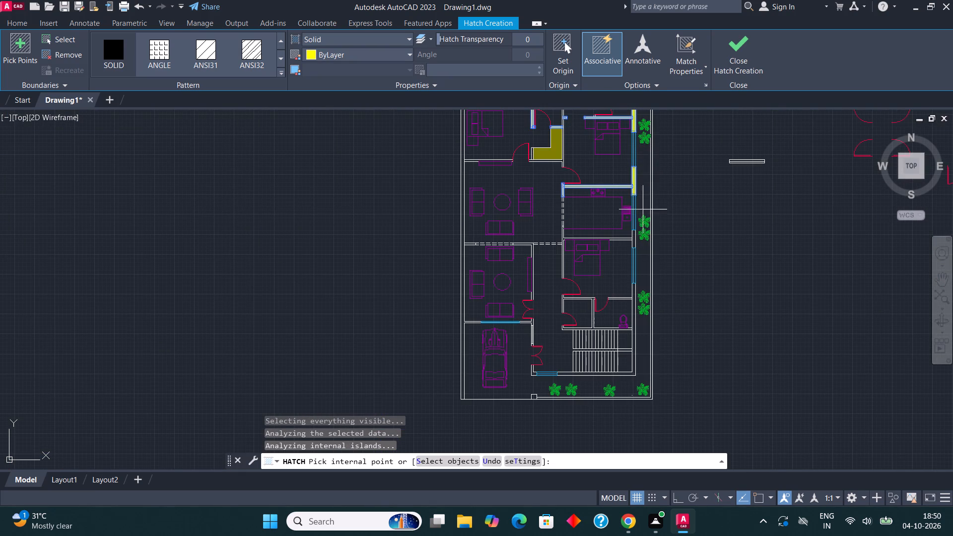
{"action": "scroll", "coordinate": [637, 232], "scroll_direction": "up", "scroll_amount": 5}
{"action": "left_click", "coordinate": [613, 252]}
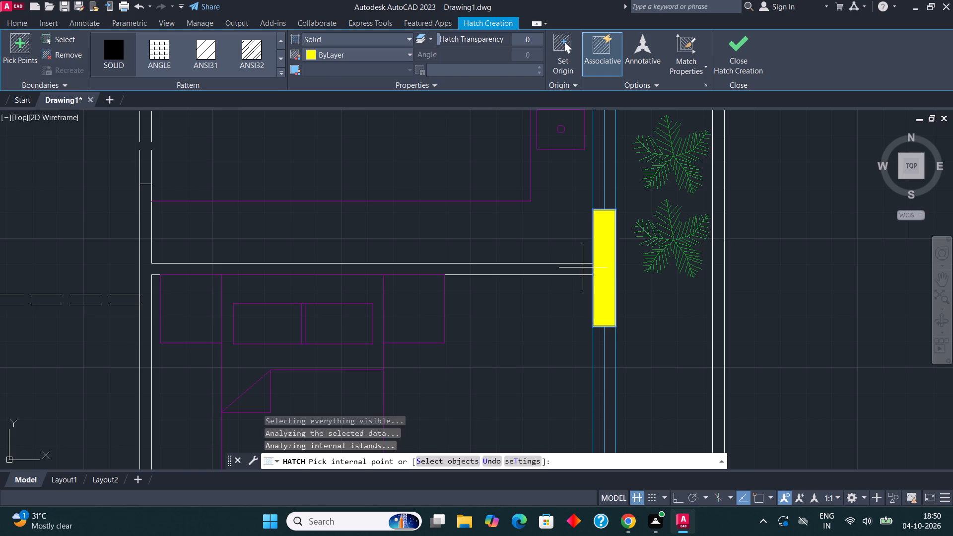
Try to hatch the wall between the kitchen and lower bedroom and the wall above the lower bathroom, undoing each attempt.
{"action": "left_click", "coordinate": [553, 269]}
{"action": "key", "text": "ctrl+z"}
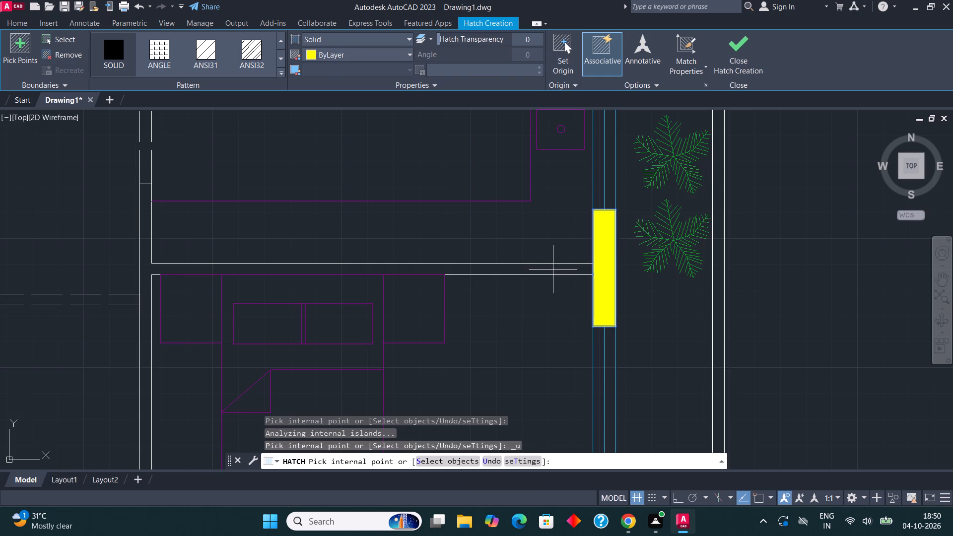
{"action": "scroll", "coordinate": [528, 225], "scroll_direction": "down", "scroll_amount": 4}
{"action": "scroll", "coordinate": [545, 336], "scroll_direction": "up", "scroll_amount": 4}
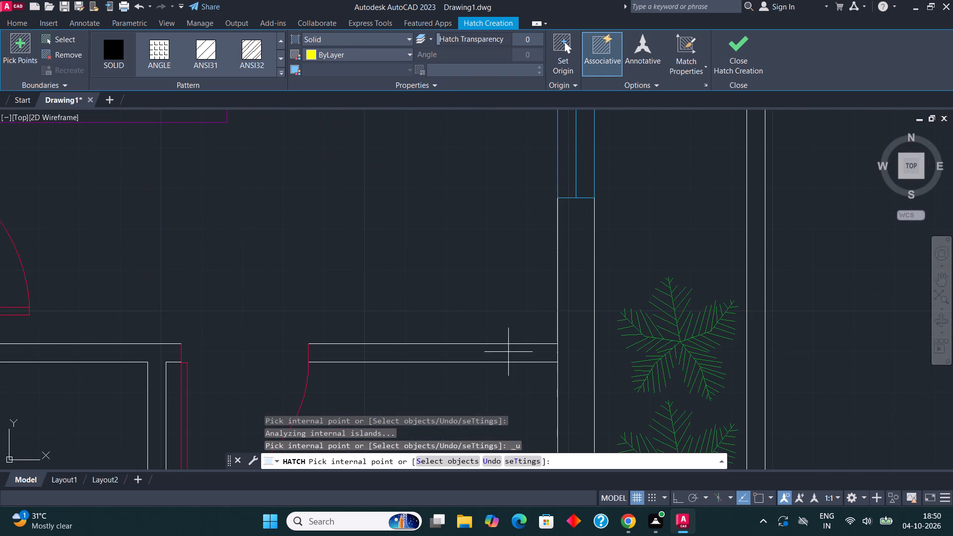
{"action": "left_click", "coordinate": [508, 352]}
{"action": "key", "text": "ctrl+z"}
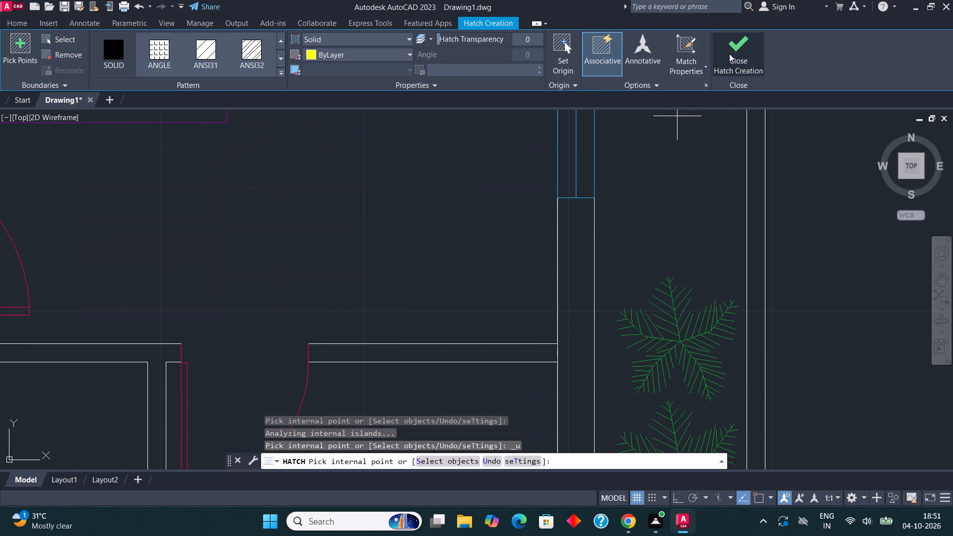
Finish the wall hatch.
{"action": "left_click", "coordinate": [729, 54]}
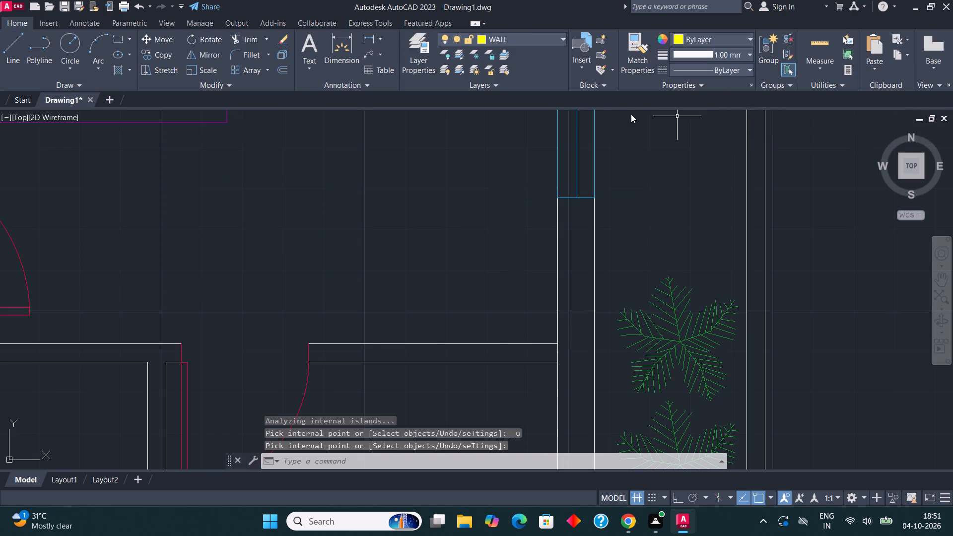
Draw a rectangle over the left boundary wall from the house's top wall up to the outer top-left corner.
{"action": "scroll", "coordinate": [622, 124], "scroll_direction": "down", "scroll_amount": 4}
{"action": "middle_click_drag", "start_coordinate": [442, 235], "coordinate": [484, 341]}
{"action": "scroll", "coordinate": [483, 332], "scroll_direction": "down", "scroll_amount": 1}
{"action": "middle_click_drag", "start_coordinate": [479, 226], "coordinate": [486, 329]}
{"action": "scroll", "coordinate": [448, 270], "scroll_direction": "up", "scroll_amount": 1}
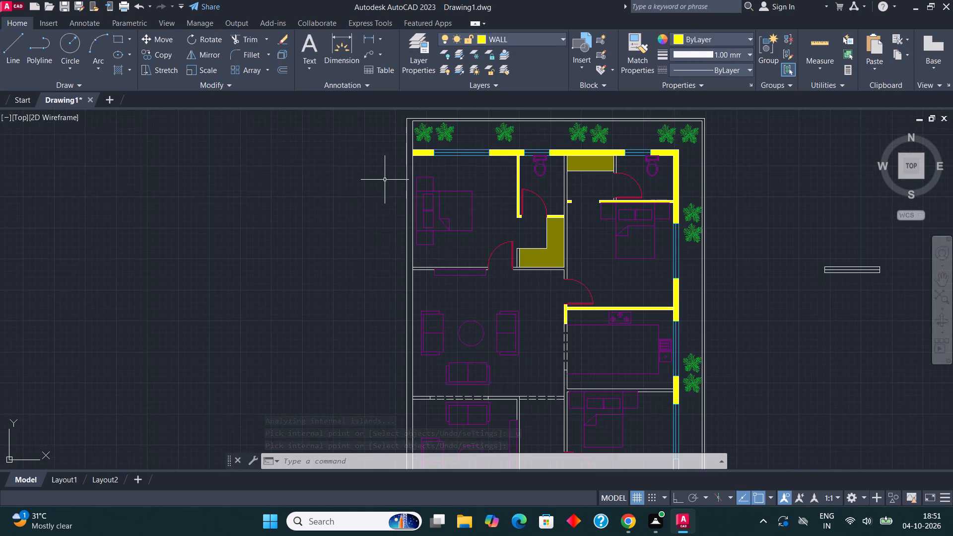
{"action": "middle_click_drag", "start_coordinate": [385, 178], "coordinate": [379, 206]}
{"action": "middle_click_drag", "start_coordinate": [399, 175], "coordinate": [389, 269]}
{"action": "scroll", "coordinate": [407, 265], "scroll_direction": "up", "scroll_amount": 2}
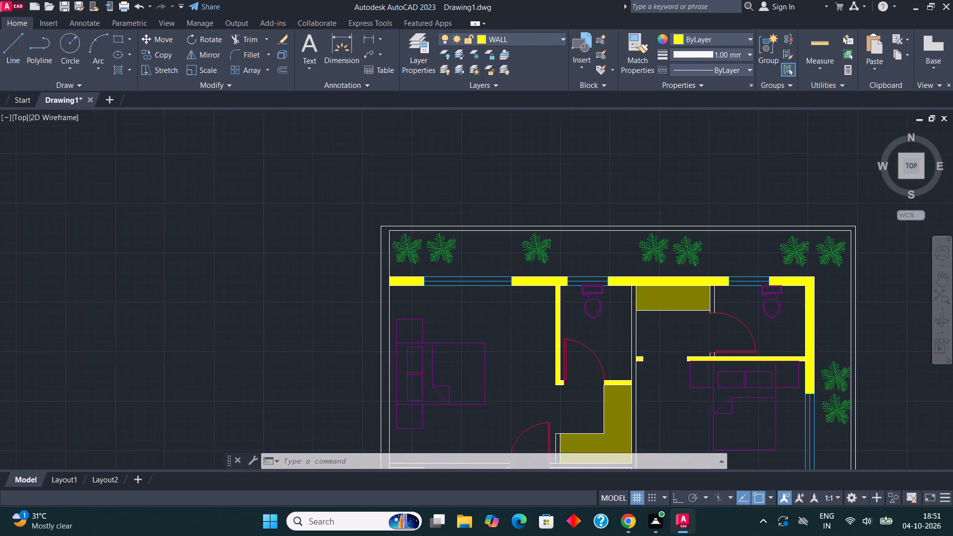
{"action": "left_click", "coordinate": [115, 39]}
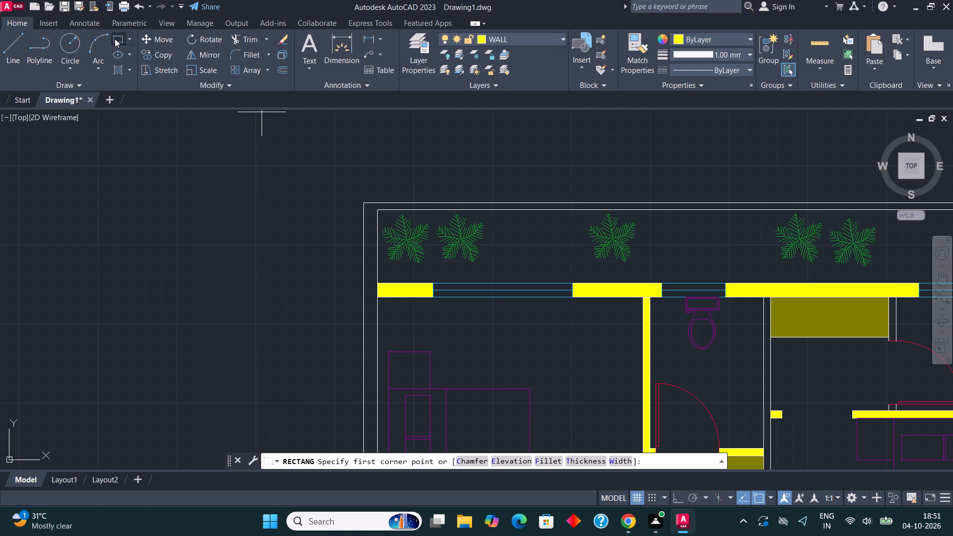
{"action": "left_click", "coordinate": [380, 282]}
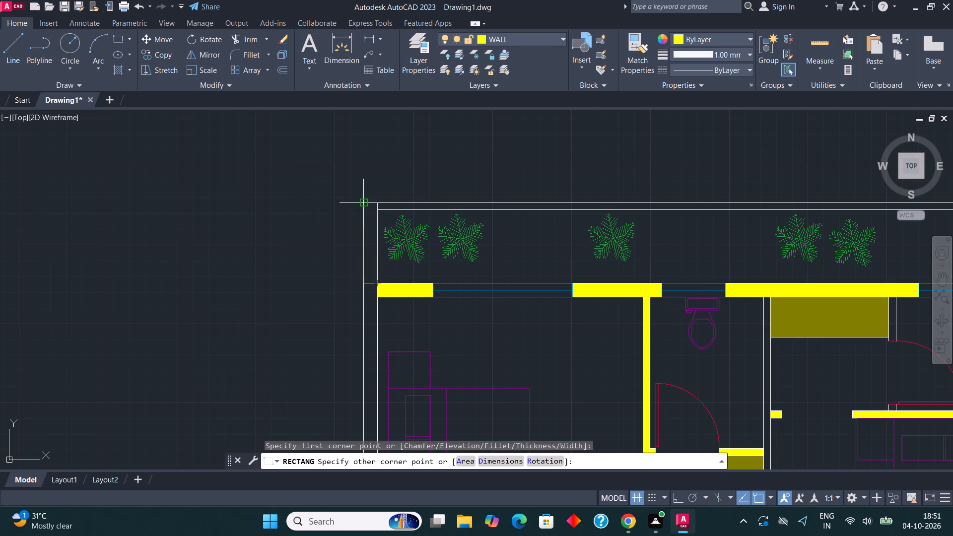
{"action": "left_click", "coordinate": [366, 201]}
Draw a second rectangle over the rest of the left boundary wall, down to the bottom boundary line beside the car.
{"action": "left_click", "coordinate": [120, 35]}
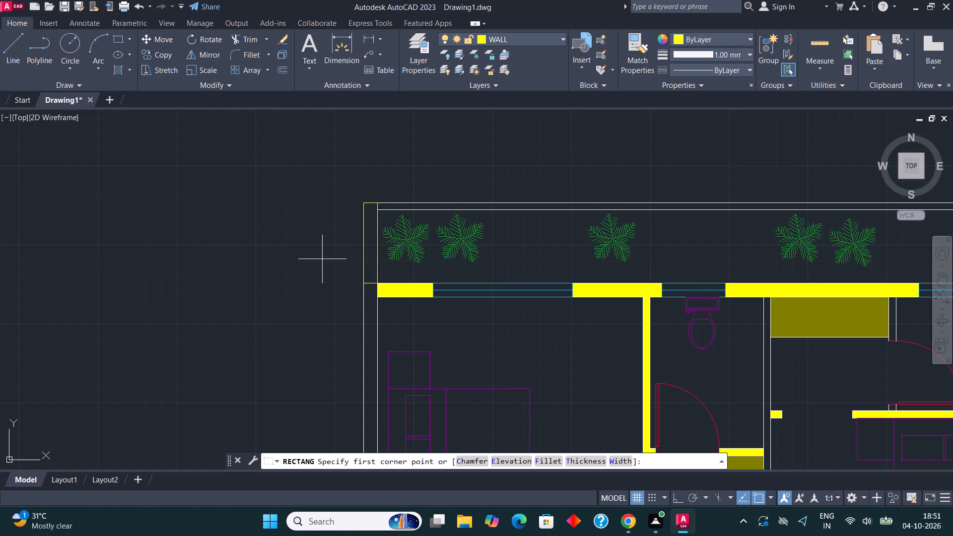
{"action": "left_click", "coordinate": [365, 284]}
{"action": "scroll", "coordinate": [399, 208], "scroll_direction": "down", "scroll_amount": 5}
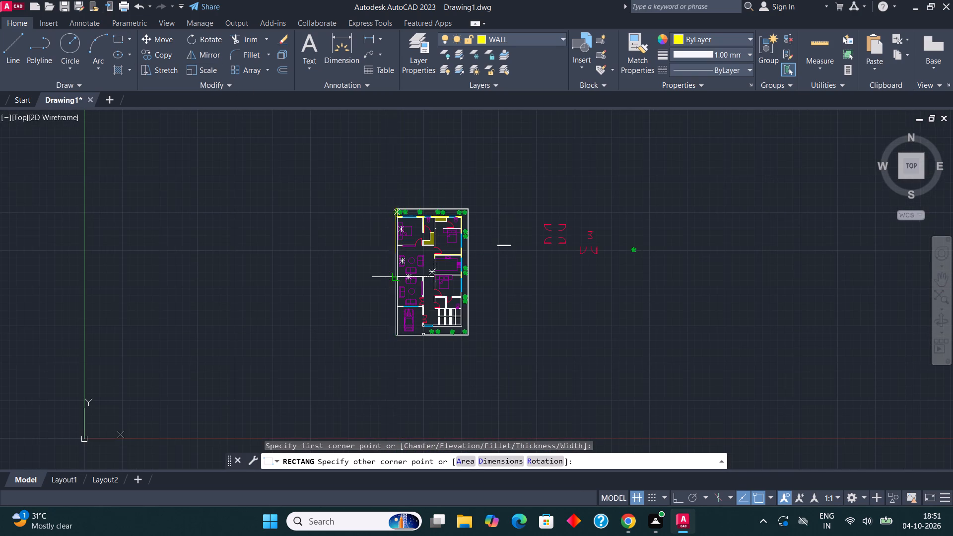
{"action": "scroll", "coordinate": [396, 332], "scroll_direction": "up", "scroll_amount": 7}
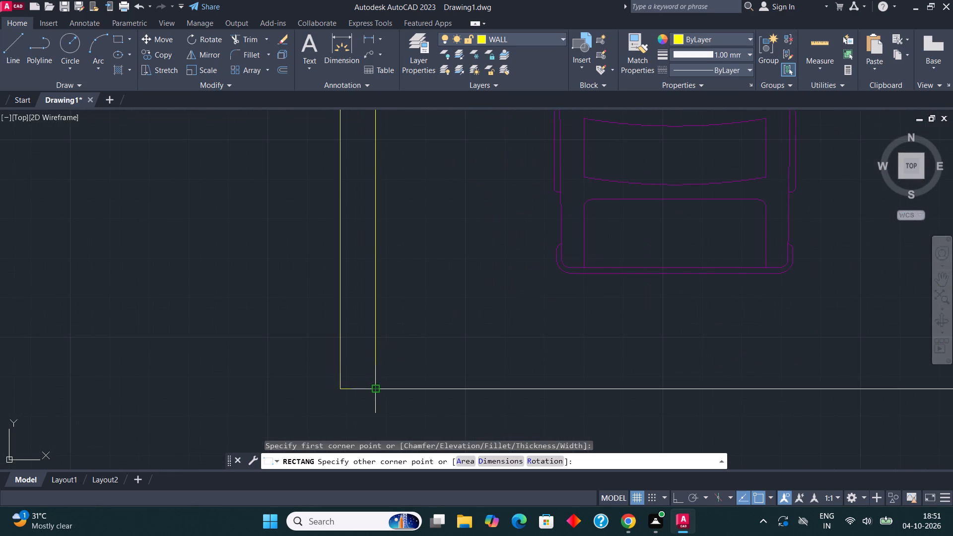
{"action": "left_click", "coordinate": [376, 388]}
Draw a rectangle over the bottom boundary wall from the square gate pillar to the outer bottom-right corner.
{"action": "left_click", "coordinate": [121, 35]}
{"action": "scroll", "coordinate": [156, 242], "scroll_direction": "down", "scroll_amount": 3}
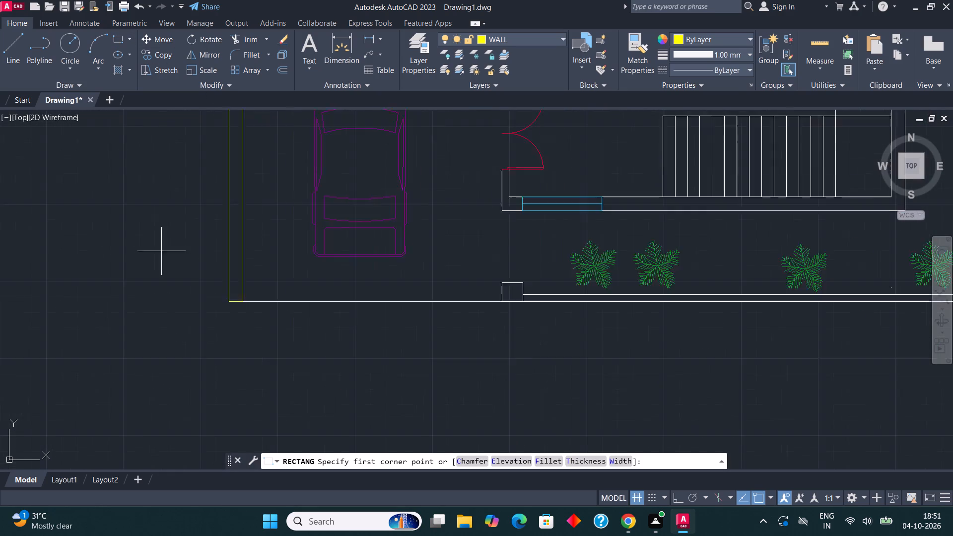
{"action": "scroll", "coordinate": [408, 290], "scroll_direction": "up", "scroll_amount": 3}
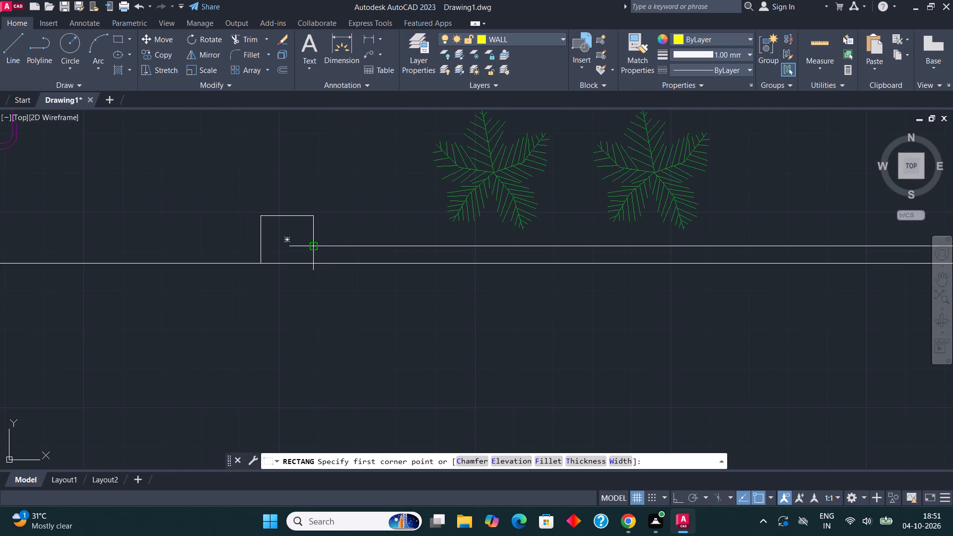
{"action": "left_click", "coordinate": [313, 248]}
{"action": "scroll", "coordinate": [313, 249], "scroll_direction": "down", "scroll_amount": 3}
{"action": "scroll", "coordinate": [584, 244], "scroll_direction": "up", "scroll_amount": 3}
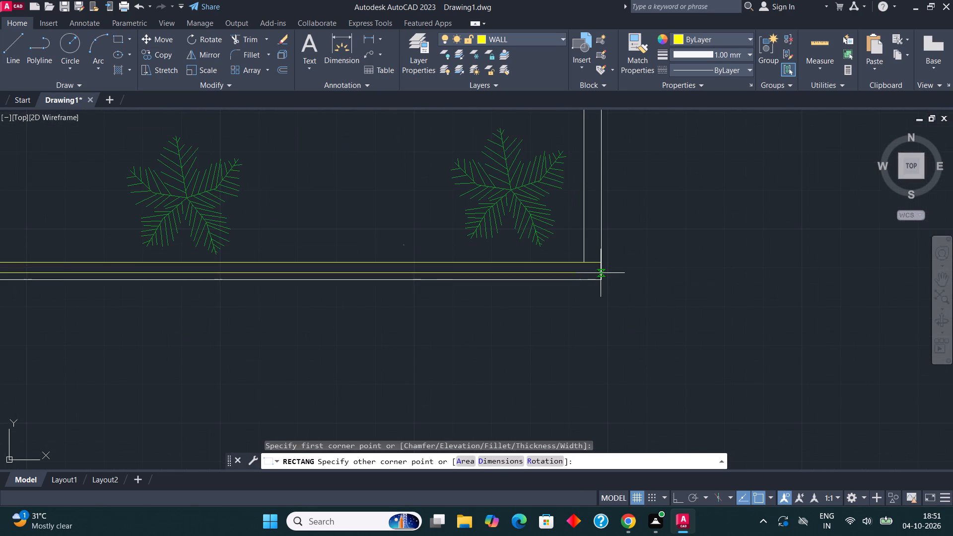
{"action": "left_click", "coordinate": [602, 277]}
Draw a rectangle over the right boundary wall from the bottom boundary wall up to the outer top-right corner.
{"action": "left_click", "coordinate": [115, 39]}
{"action": "scroll", "coordinate": [168, 173], "scroll_direction": "down", "scroll_amount": 1}
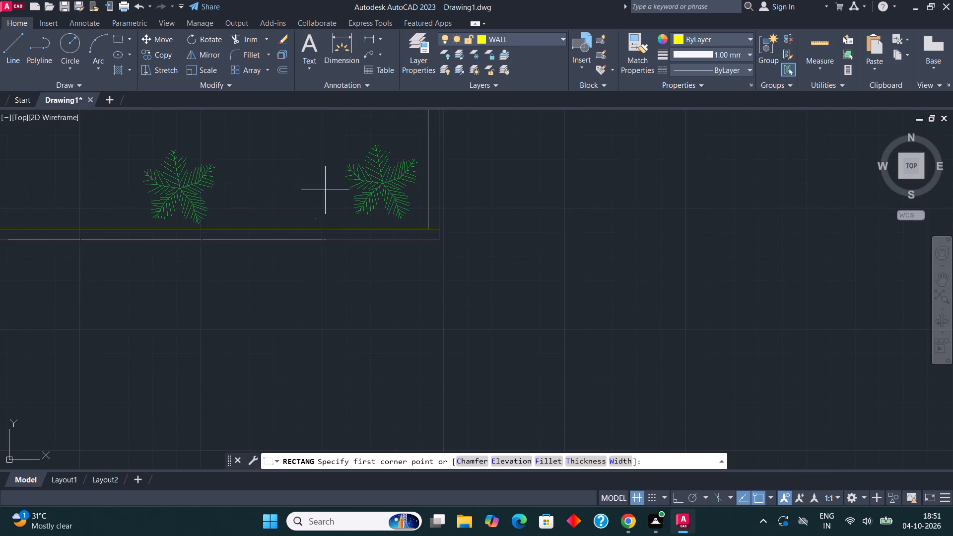
{"action": "middle_click_drag", "start_coordinate": [433, 184], "coordinate": [388, 252]}
{"action": "left_click", "coordinate": [378, 299]}
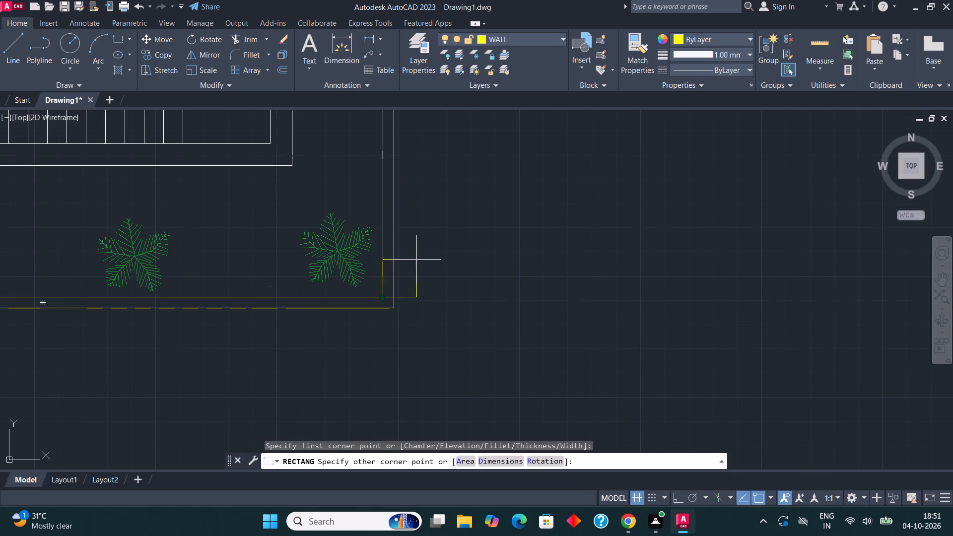
{"action": "scroll", "coordinate": [417, 262], "scroll_direction": "down", "scroll_amount": 6}
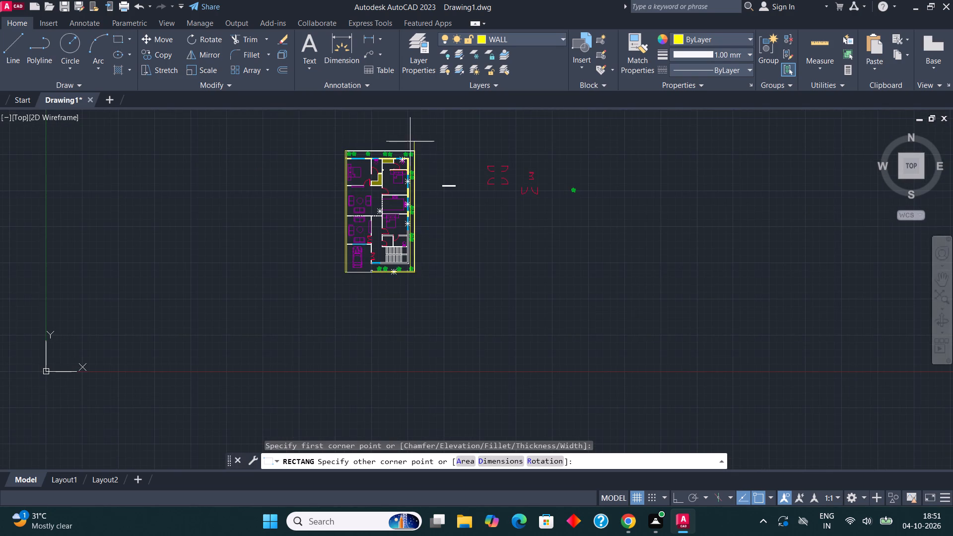
{"action": "scroll", "coordinate": [410, 141], "scroll_direction": "up", "scroll_amount": 4}
{"action": "scroll", "coordinate": [407, 203], "scroll_direction": "up", "scroll_amount": 3}
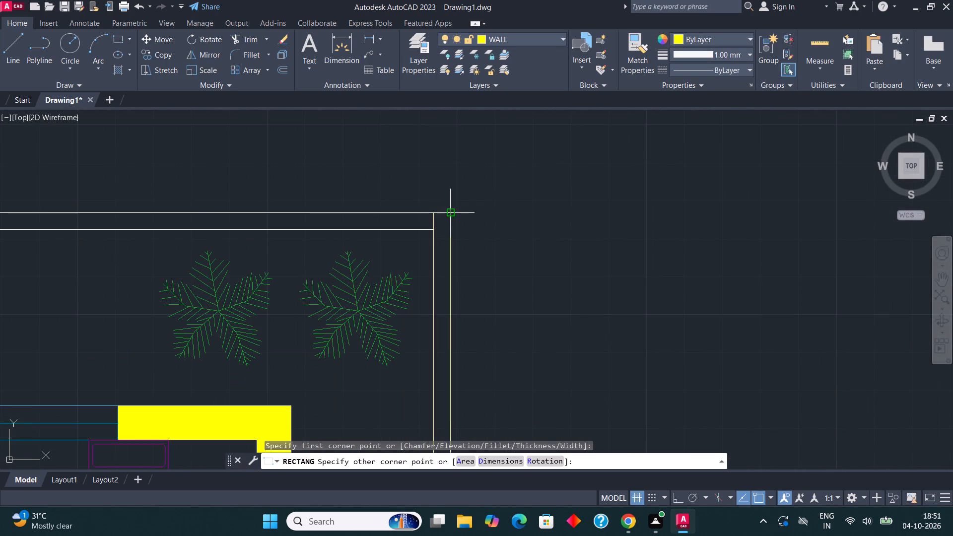
{"action": "left_click", "coordinate": [452, 214]}
Draw a rectangle over the top boundary wall between the left and right boundary walls.
{"action": "left_click", "coordinate": [121, 37]}
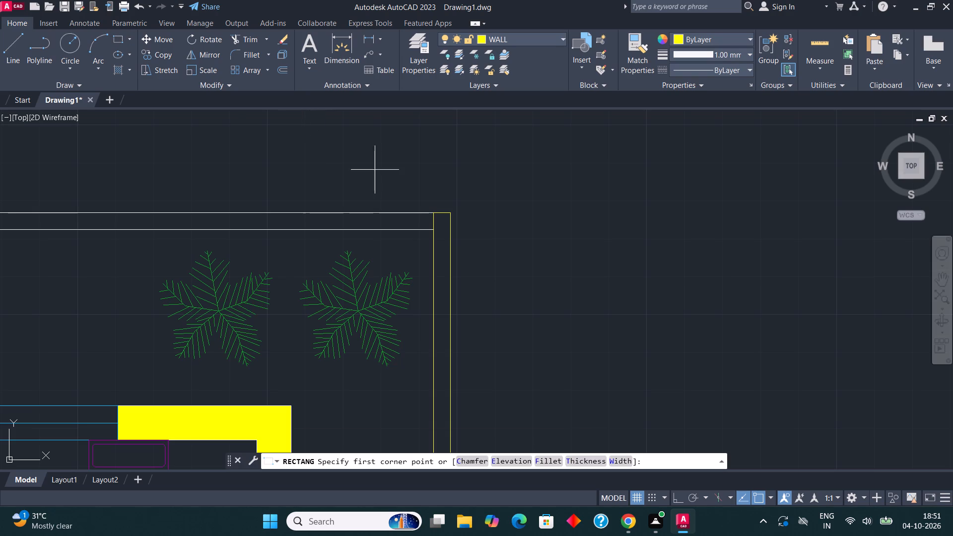
{"action": "left_click", "coordinate": [434, 213]}
{"action": "scroll", "coordinate": [470, 207], "scroll_direction": "down", "scroll_amount": 3}
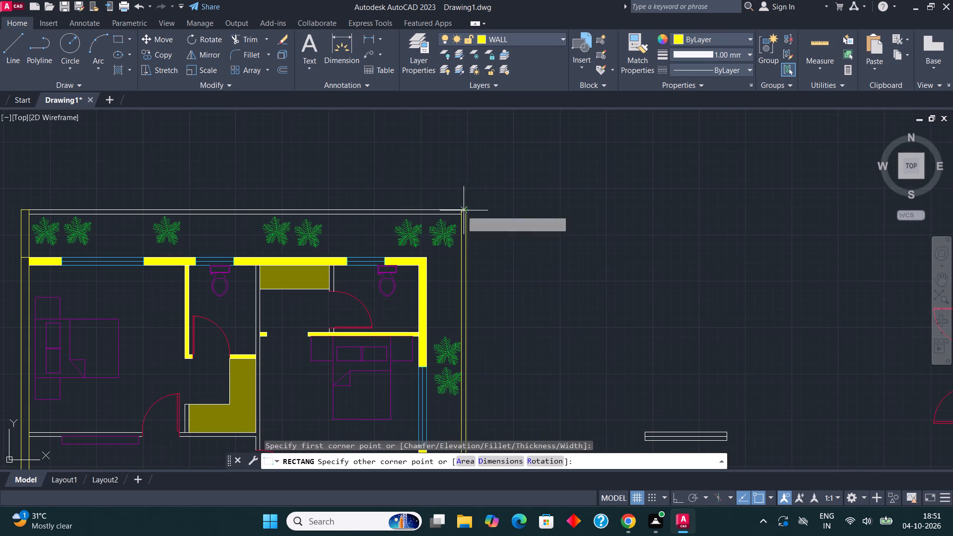
{"action": "scroll", "coordinate": [488, 206], "scroll_direction": "down", "scroll_amount": 1}
{"action": "scroll", "coordinate": [187, 212], "scroll_direction": "up", "scroll_amount": 4}
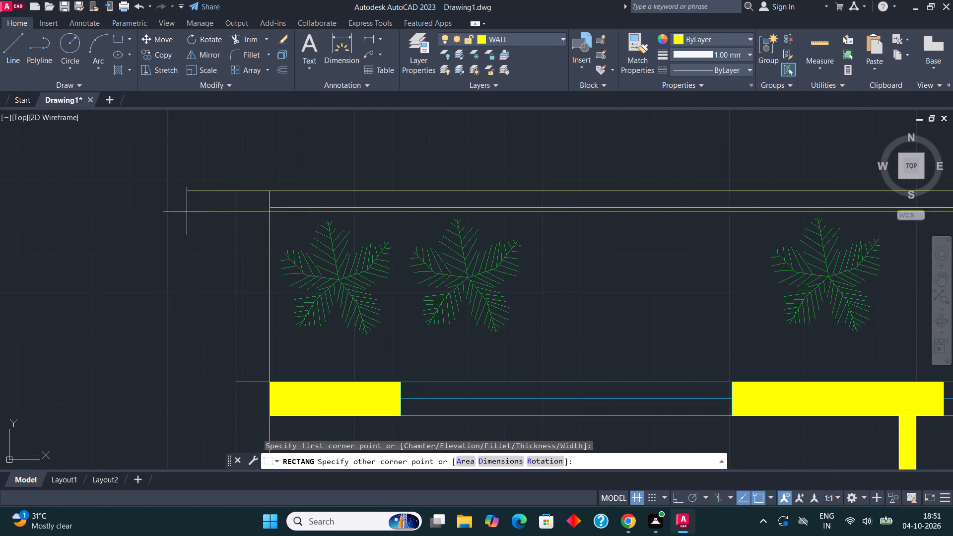
{"action": "left_click", "coordinate": [271, 207]}
Draw rectangles over the top-left bedroom's lower wall on both sides of its door, ending at the central vertical wall.
{"action": "scroll", "coordinate": [278, 192], "scroll_direction": "down", "scroll_amount": 3}
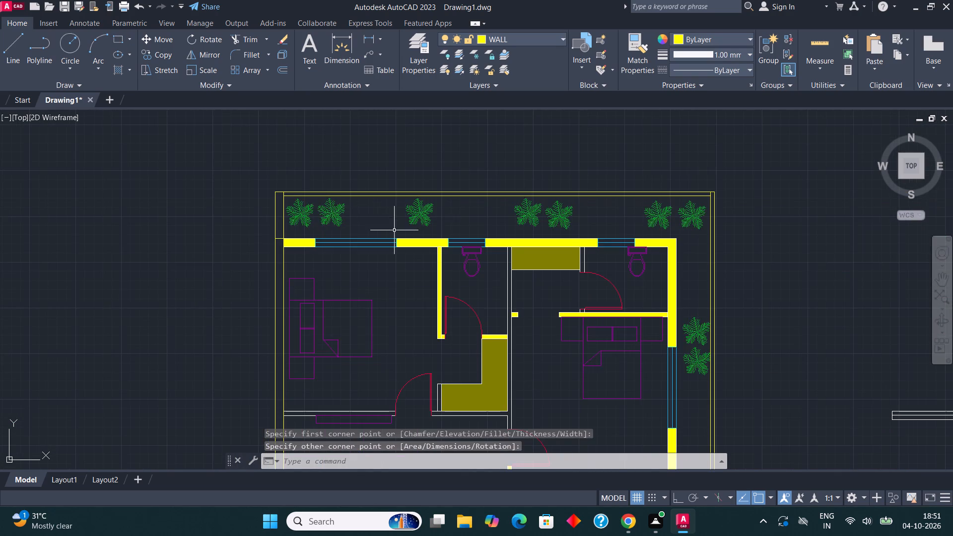
{"action": "middle_click_drag", "start_coordinate": [457, 243], "coordinate": [423, 110]}
{"action": "scroll", "coordinate": [280, 274], "scroll_direction": "up", "scroll_amount": 2}
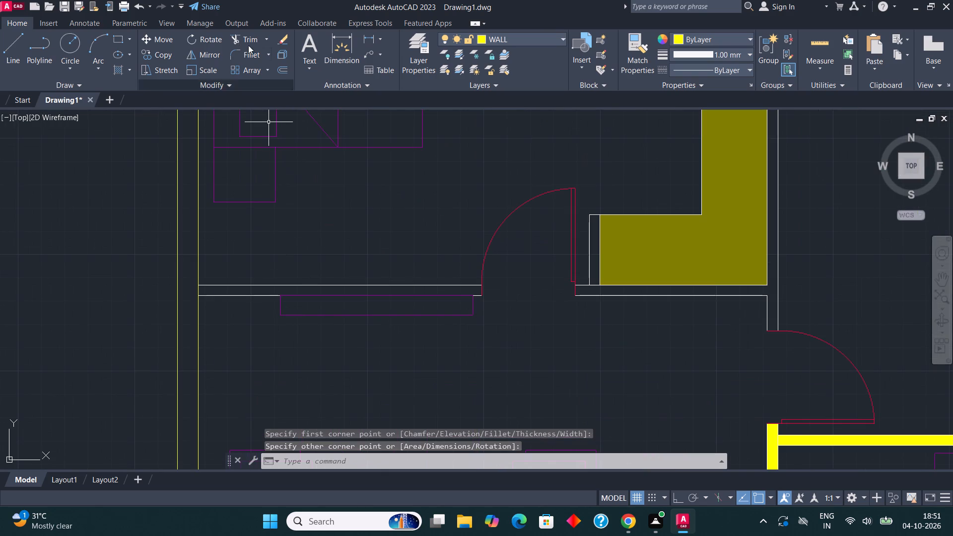
{"action": "left_click", "coordinate": [117, 38]}
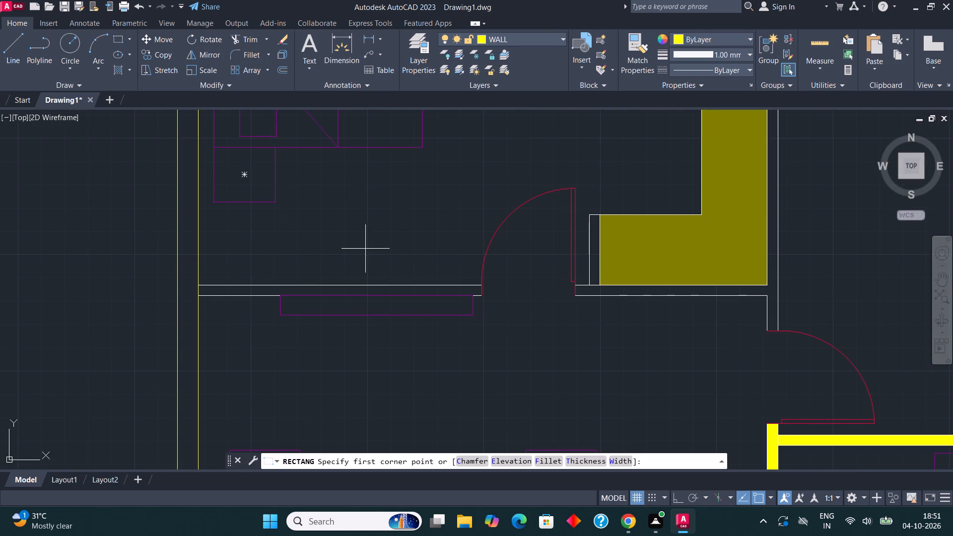
{"action": "scroll", "coordinate": [377, 258], "scroll_direction": "up", "scroll_amount": 1}
{"action": "left_click", "coordinate": [540, 299]}
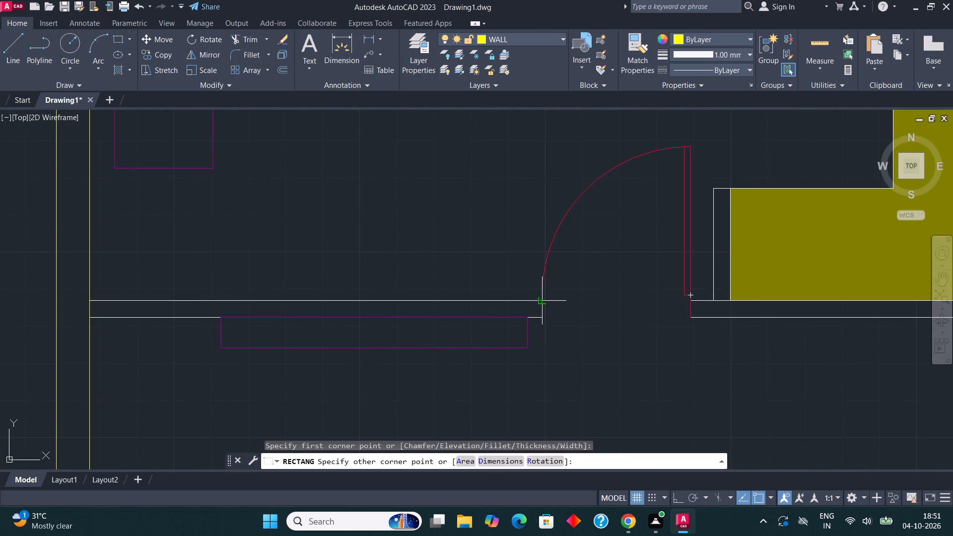
{"action": "left_click", "coordinate": [93, 318]}
{"action": "left_click", "coordinate": [107, 36]}
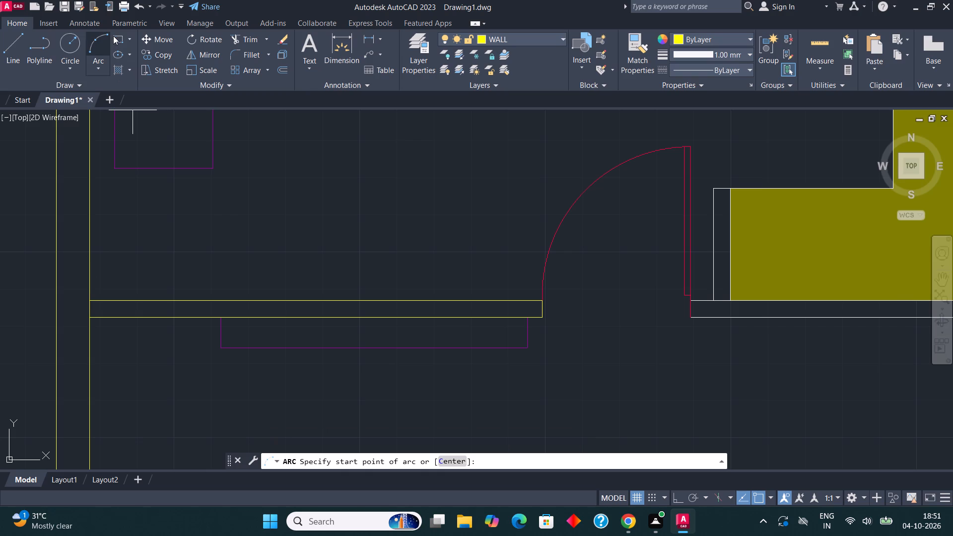
{"action": "left_click", "coordinate": [114, 36]}
{"action": "scroll", "coordinate": [193, 205], "scroll_direction": "down", "scroll_amount": 3}
{"action": "scroll", "coordinate": [342, 229], "scroll_direction": "up", "scroll_amount": 3}
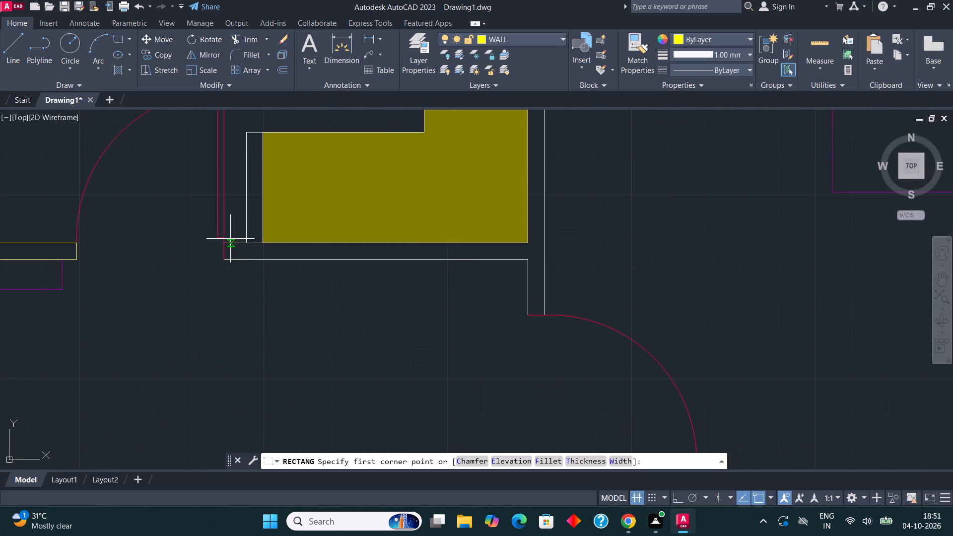
{"action": "left_click", "coordinate": [226, 244]}
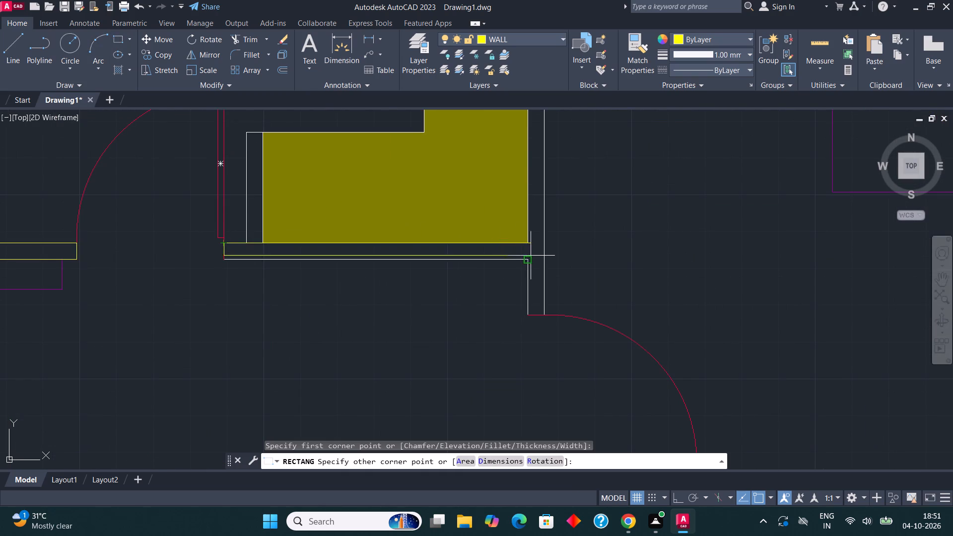
{"action": "left_click", "coordinate": [527, 258]}
Draw a rectangle over the central vertical wall from the right bedroom's door up to the house's top wall.
{"action": "left_click", "coordinate": [116, 42]}
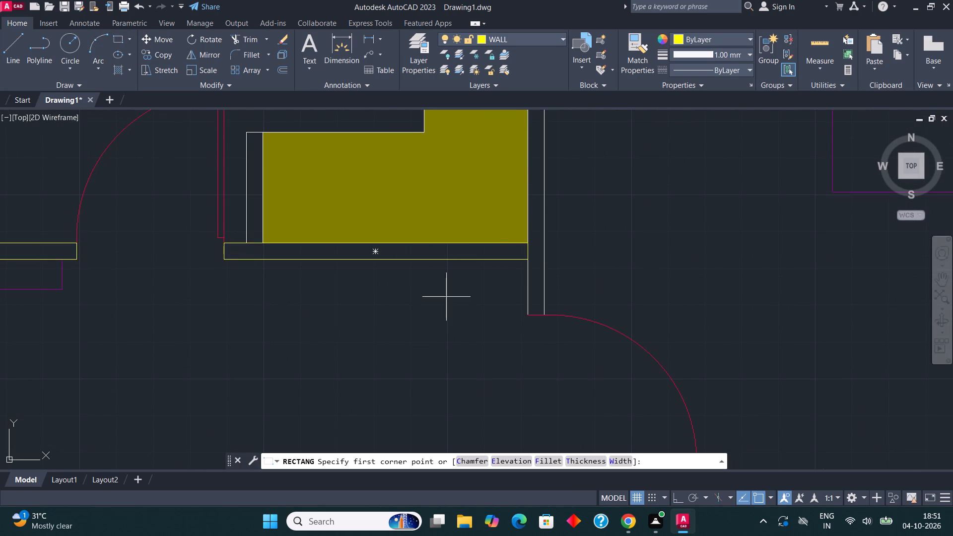
{"action": "left_click", "coordinate": [525, 314]}
{"action": "scroll", "coordinate": [525, 338], "scroll_direction": "down", "scroll_amount": 3}
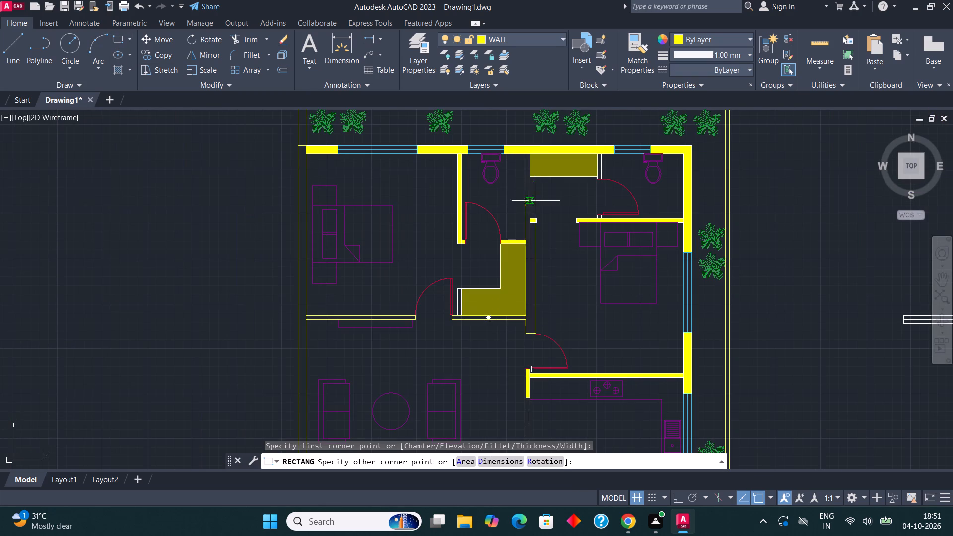
{"action": "scroll", "coordinate": [526, 148], "scroll_direction": "up", "scroll_amount": 4}
{"action": "left_click", "coordinate": [542, 192]}
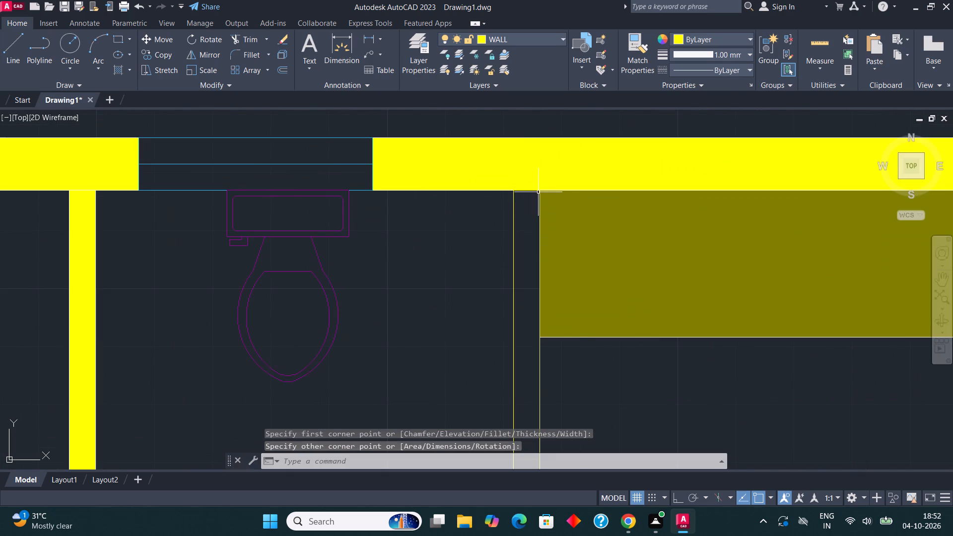
Draw rectangles over the top-right toilet's wall pieces above and below its door.
{"action": "scroll", "coordinate": [510, 195], "scroll_direction": "down", "scroll_amount": 4}
{"action": "middle_click_drag", "start_coordinate": [643, 230], "coordinate": [494, 249]}
{"action": "scroll", "coordinate": [455, 215], "scroll_direction": "up", "scroll_amount": 2}
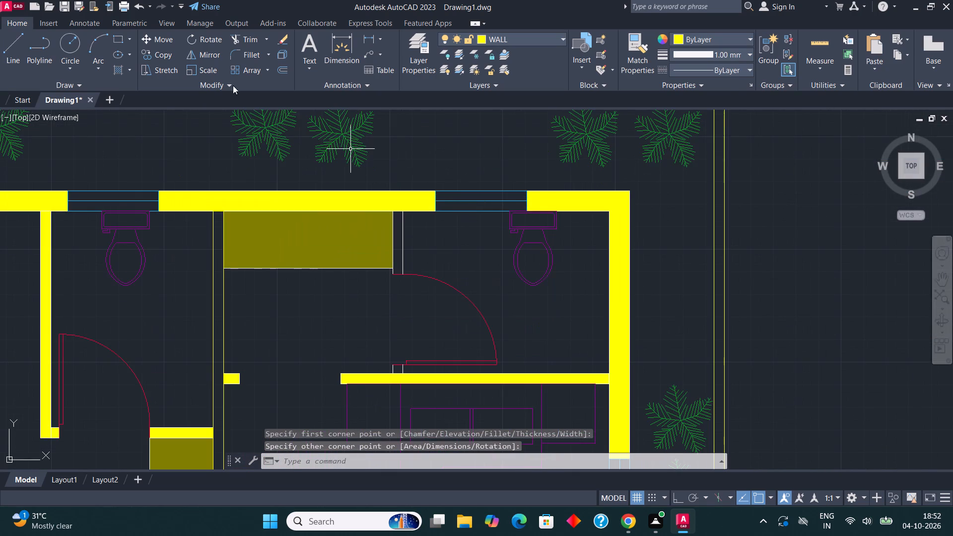
{"action": "left_click", "coordinate": [119, 37]}
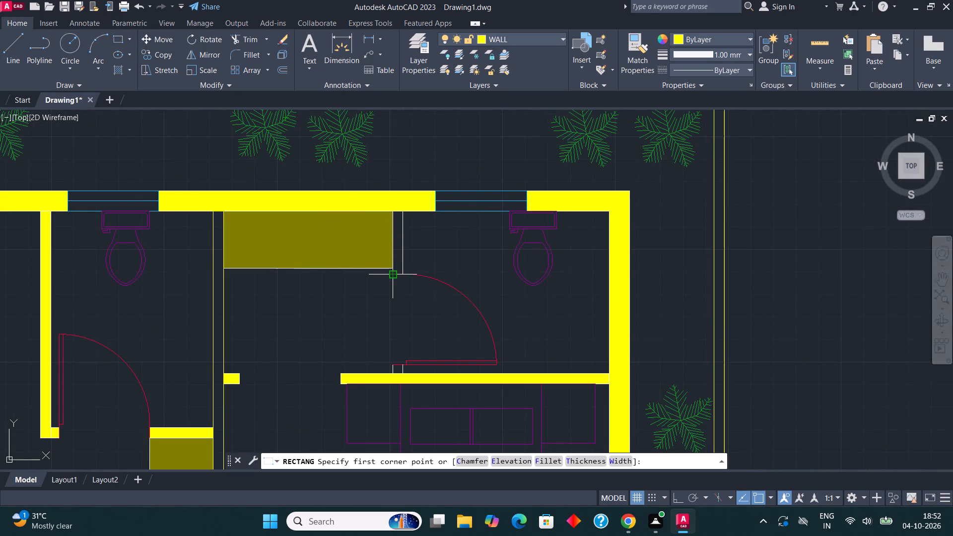
{"action": "left_click", "coordinate": [391, 275]}
{"action": "left_click", "coordinate": [400, 210]}
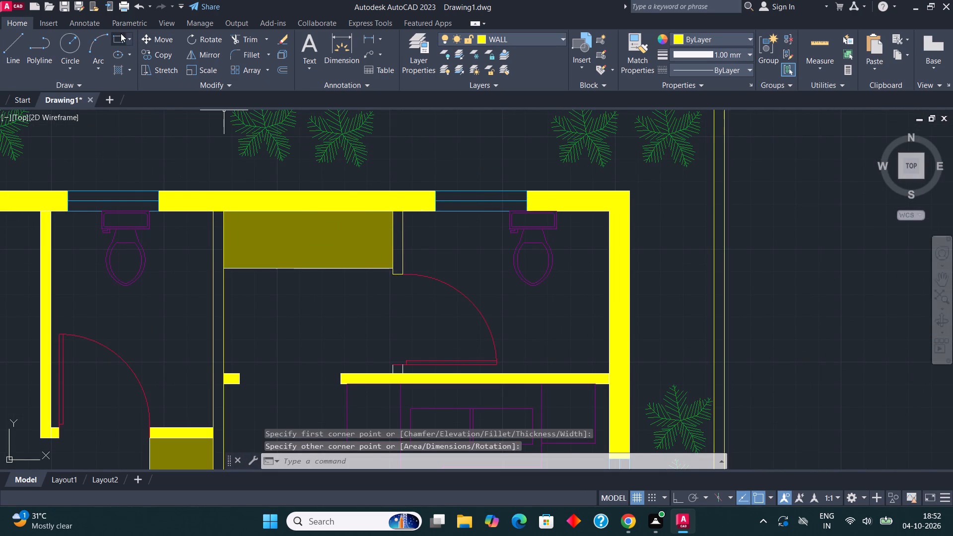
{"action": "left_click", "coordinate": [119, 33]}
{"action": "scroll", "coordinate": [374, 380], "scroll_direction": "up", "scroll_amount": 2}
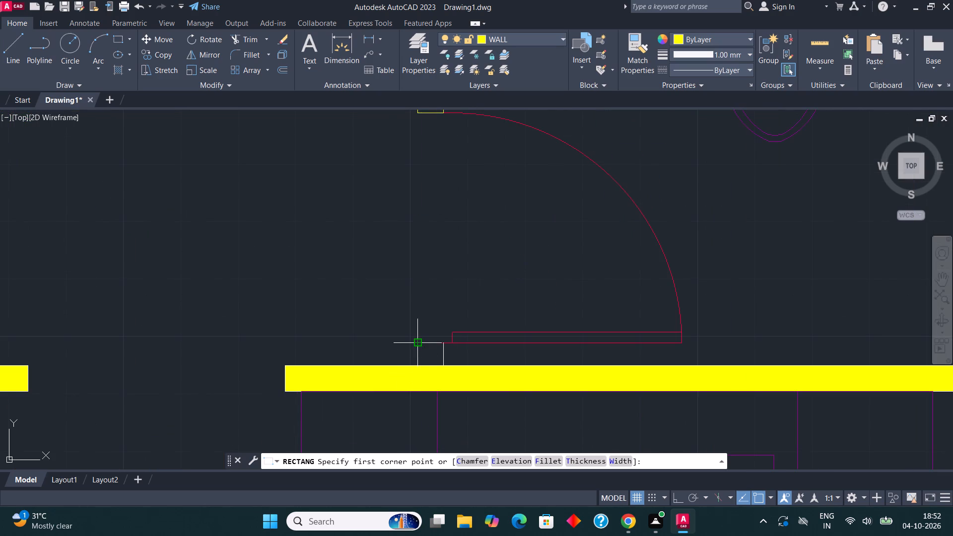
{"action": "left_click", "coordinate": [418, 344]}
{"action": "left_click", "coordinate": [445, 364]}
Draw rectangles over the solid wall pieces on both sides of the dashed opening between the two sofa areas.
{"action": "scroll", "coordinate": [490, 287], "scroll_direction": "down", "scroll_amount": 2}
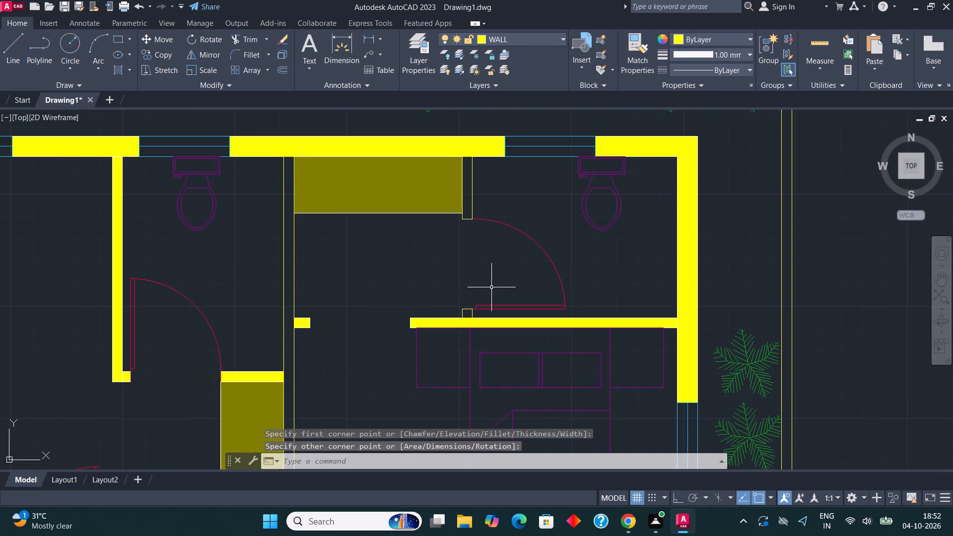
{"action": "scroll", "coordinate": [512, 263], "scroll_direction": "down", "scroll_amount": 2}
{"action": "middle_click_drag", "start_coordinate": [552, 256], "coordinate": [563, 183]}
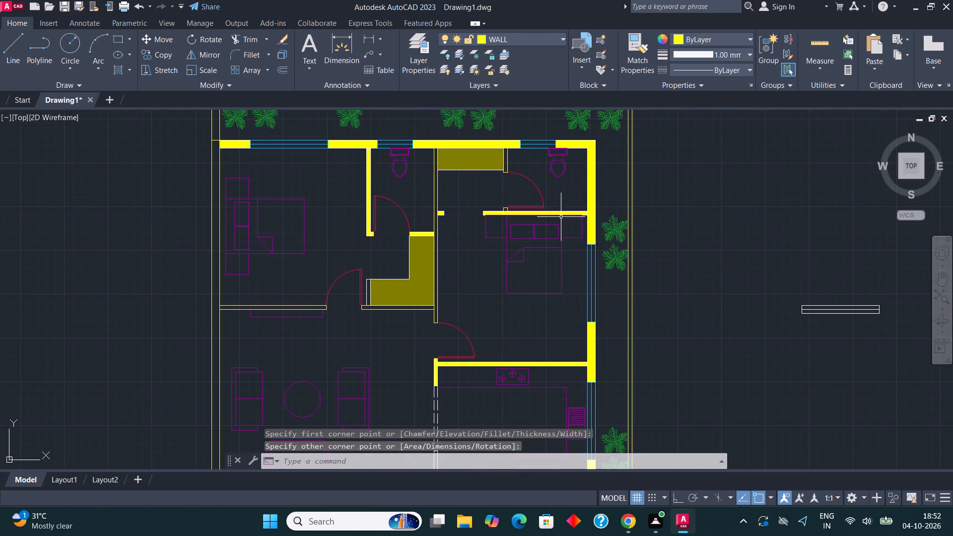
{"action": "scroll", "coordinate": [561, 222], "scroll_direction": "down", "scroll_amount": 1}
{"action": "middle_click_drag", "start_coordinate": [514, 369], "coordinate": [518, 307]}
{"action": "scroll", "coordinate": [431, 335], "scroll_direction": "up", "scroll_amount": 3}
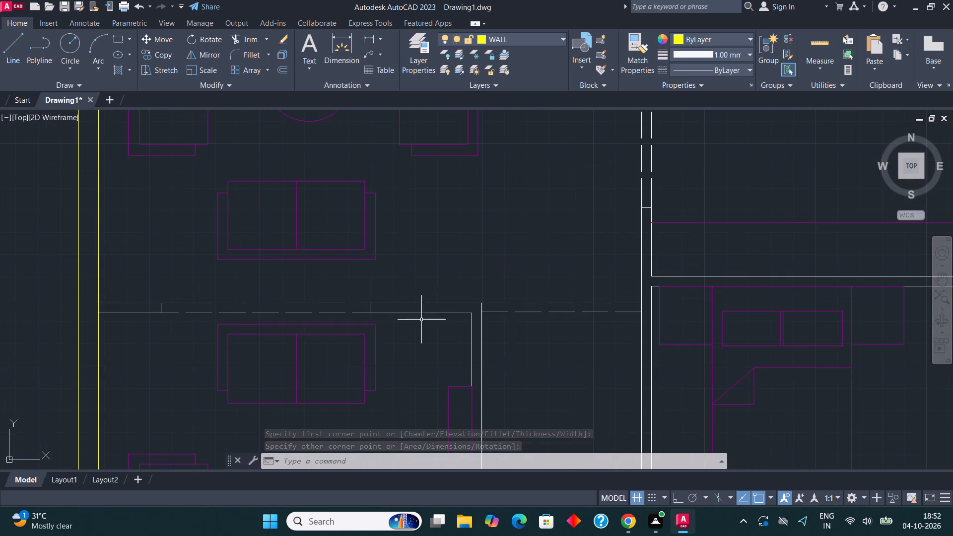
{"action": "left_click", "coordinate": [112, 38]}
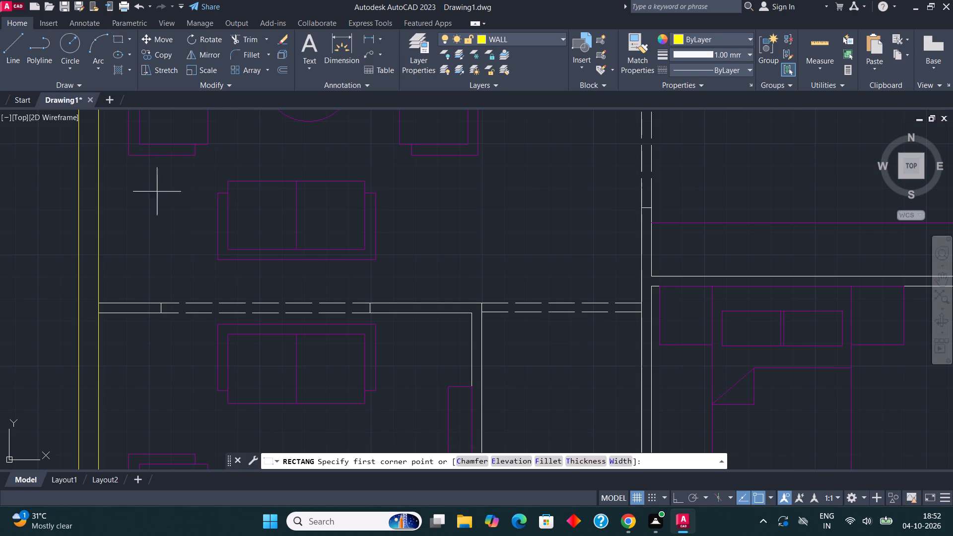
{"action": "left_click", "coordinate": [161, 313]}
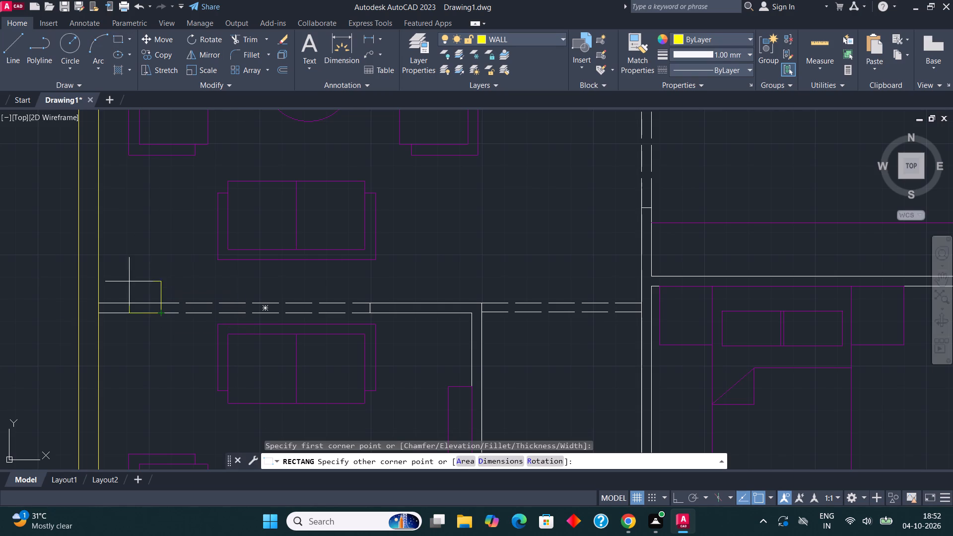
{"action": "left_click", "coordinate": [97, 306]}
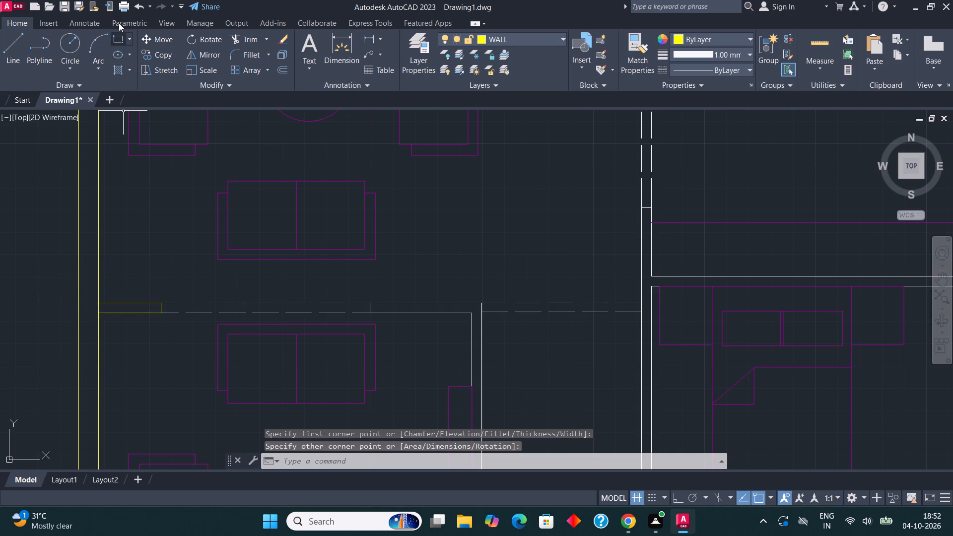
{"action": "left_click", "coordinate": [120, 37]}
{"action": "left_click", "coordinate": [369, 313]}
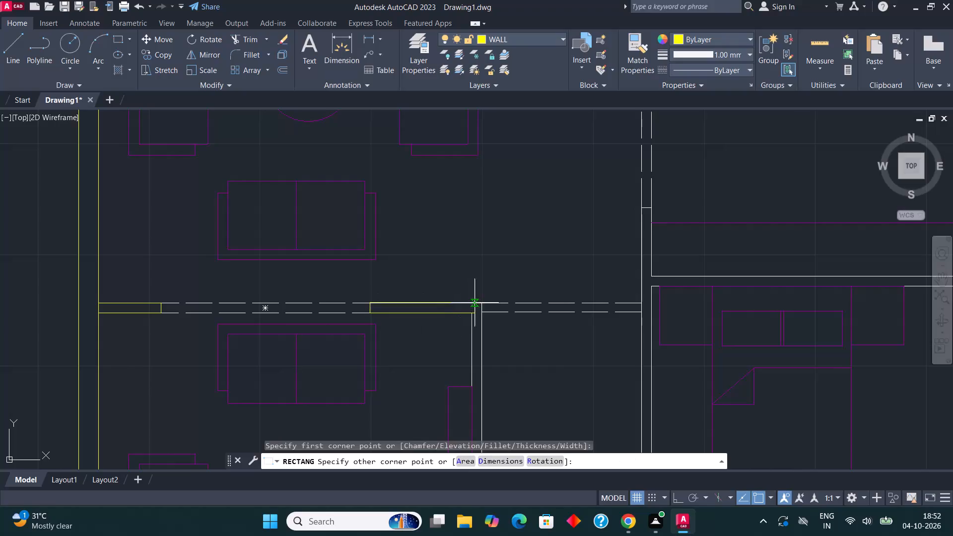
{"action": "left_click", "coordinate": [481, 303]}
Draw a rectangle over the lower sofa room's right wall, from the partition corner down to the double door.
{"action": "left_click", "coordinate": [111, 32]}
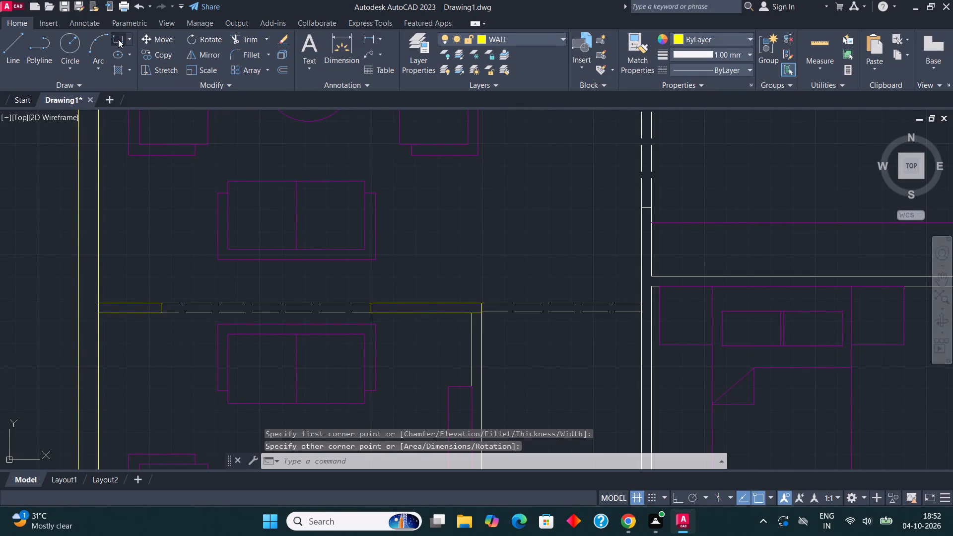
{"action": "left_click", "coordinate": [118, 39]}
{"action": "left_click", "coordinate": [482, 315]}
{"action": "scroll", "coordinate": [495, 289], "scroll_direction": "down", "scroll_amount": 3}
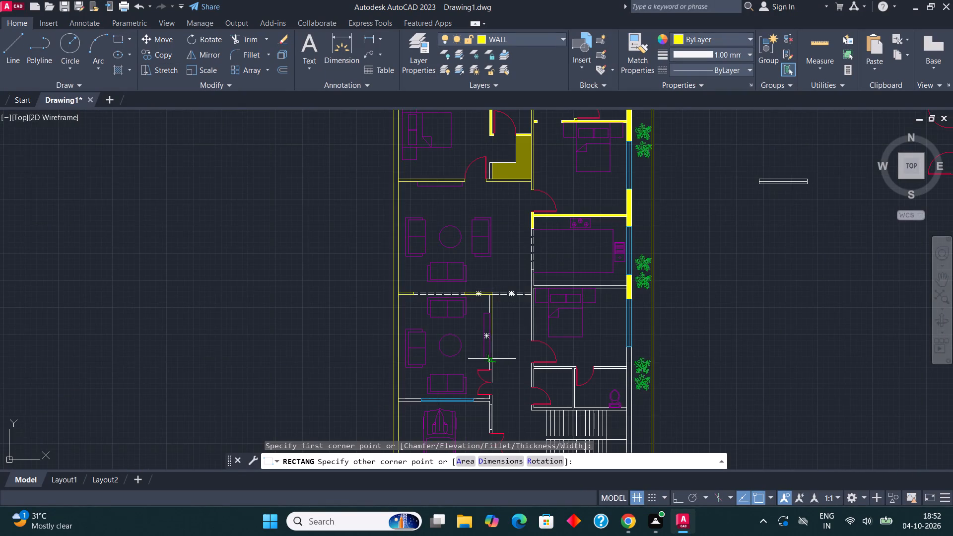
{"action": "scroll", "coordinate": [490, 374], "scroll_direction": "up", "scroll_amount": 3}
{"action": "left_click", "coordinate": [483, 356]}
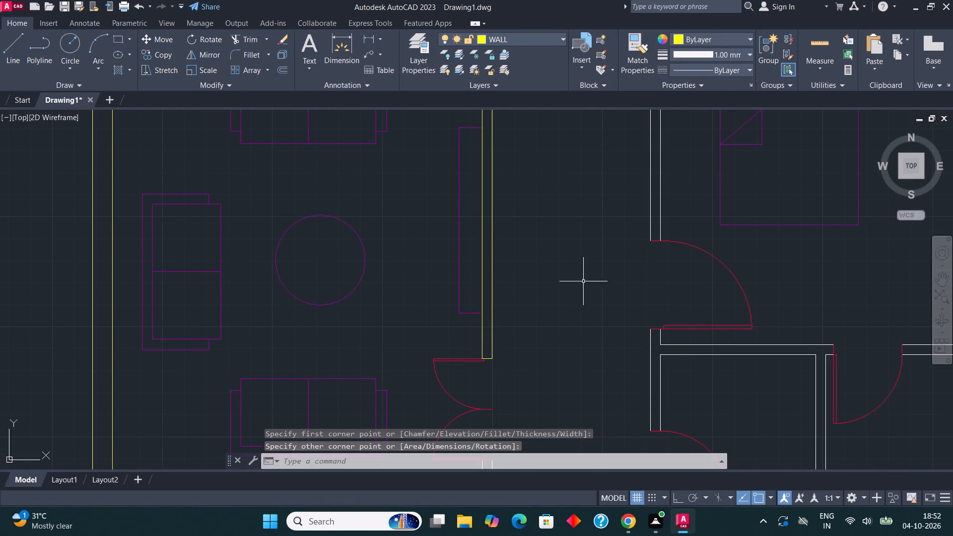
Draw a rectangle over the wall piece between the left boundary wall and the window above the car.
{"action": "scroll", "coordinate": [585, 280], "scroll_direction": "down", "scroll_amount": 1}
{"action": "middle_click_drag", "start_coordinate": [517, 284], "coordinate": [449, 250]}
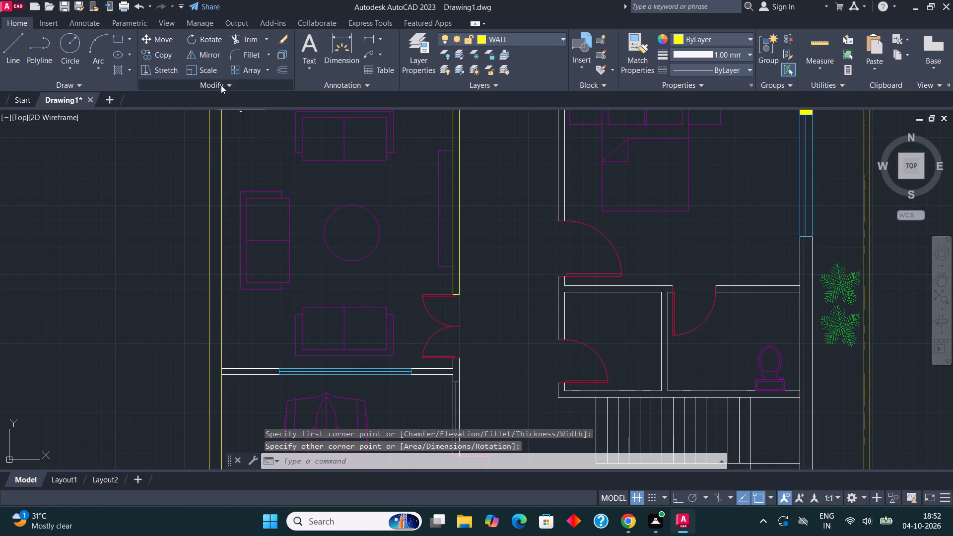
{"action": "left_click", "coordinate": [118, 40]}
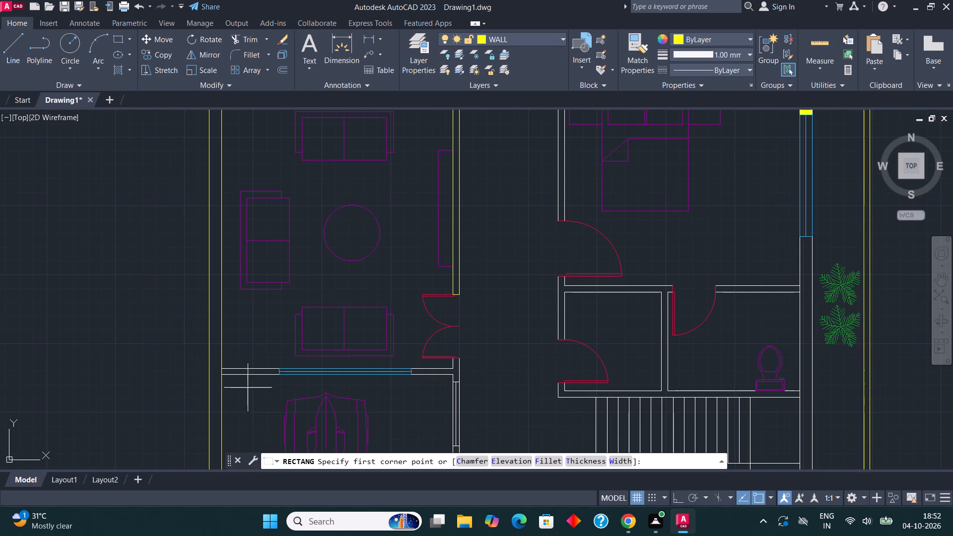
{"action": "scroll", "coordinate": [247, 386], "scroll_direction": "up", "scroll_amount": 2}
{"action": "left_click", "coordinate": [326, 341]}
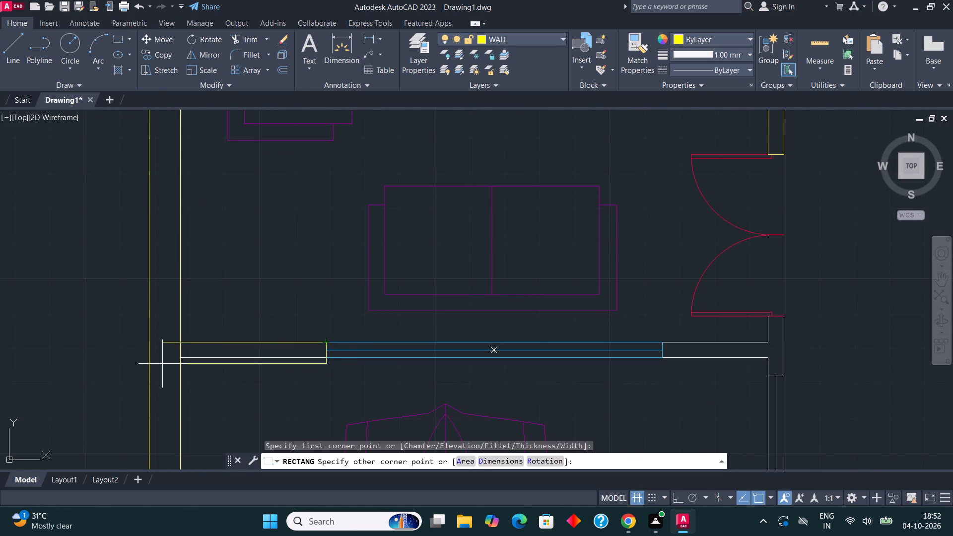
{"action": "left_click", "coordinate": [183, 360]}
Draw a rectangle over the wall piece between the window above the car and the vertical wall beside it.
{"action": "left_click", "coordinate": [119, 41]}
{"action": "scroll", "coordinate": [205, 206], "scroll_direction": "down", "scroll_amount": 3}
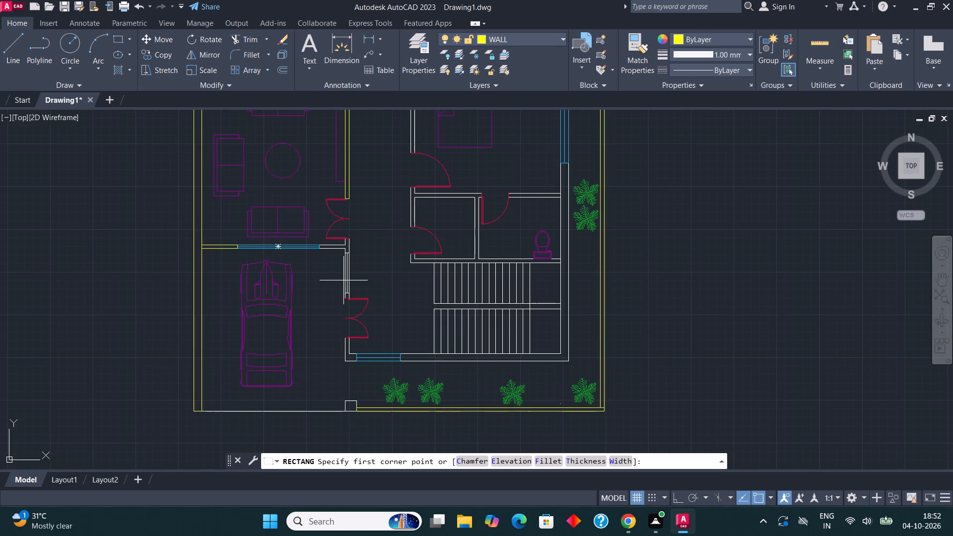
{"action": "scroll", "coordinate": [315, 243], "scroll_direction": "up", "scroll_amount": 4}
{"action": "left_click", "coordinate": [334, 281]}
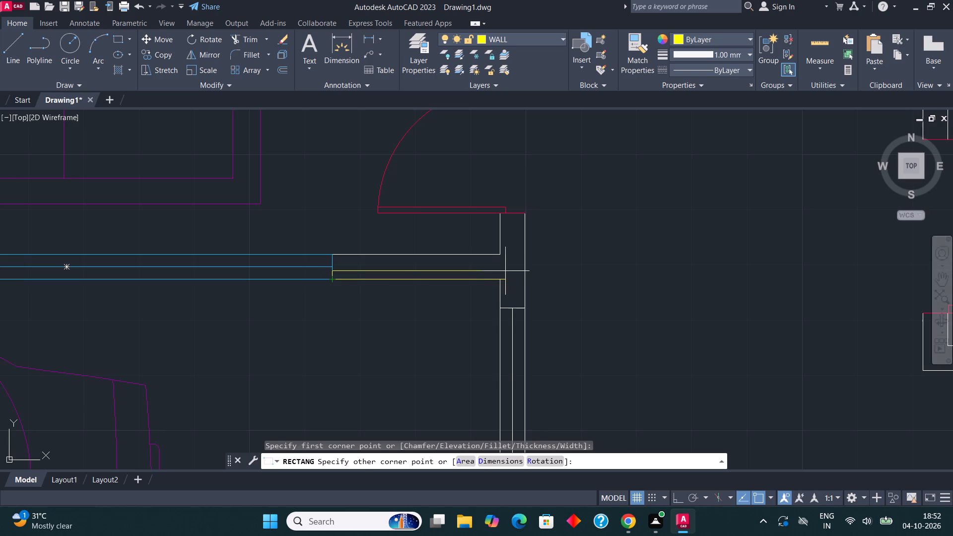
{"action": "left_click", "coordinate": [500, 257]}
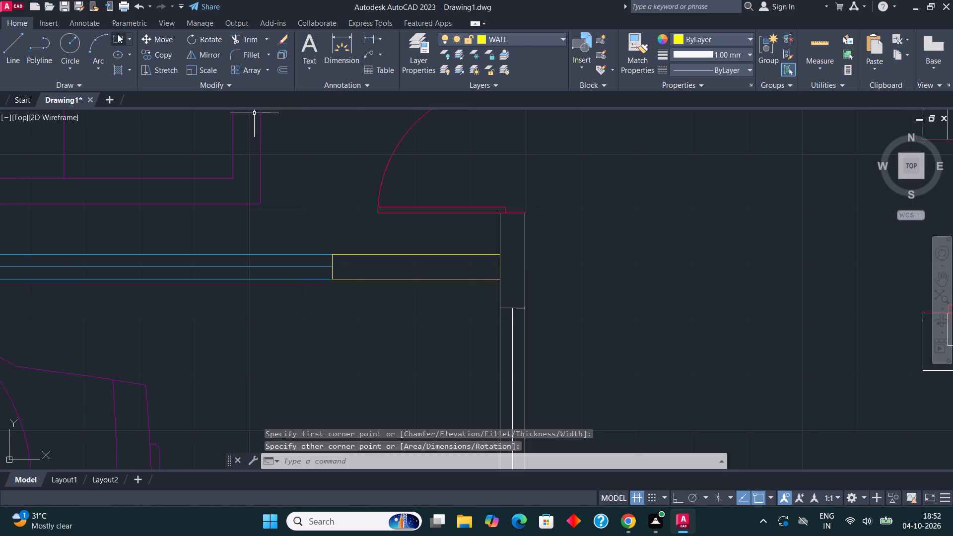
Draw a rectangle over the vertical wall piece between the lower sofa room's double door and the window below it.
{"action": "left_click", "coordinate": [118, 34]}
{"action": "left_click", "coordinate": [502, 307]}
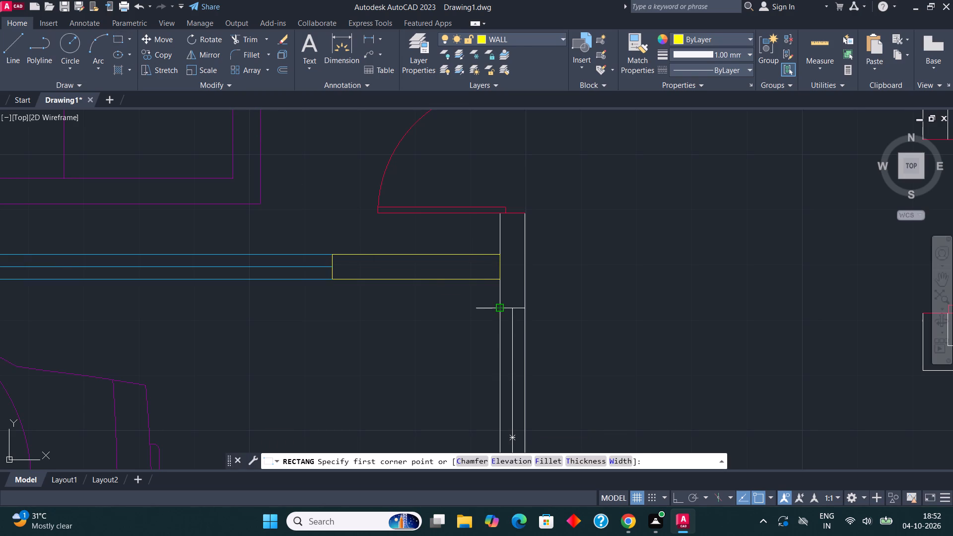
{"action": "left_click", "coordinate": [522, 214]}
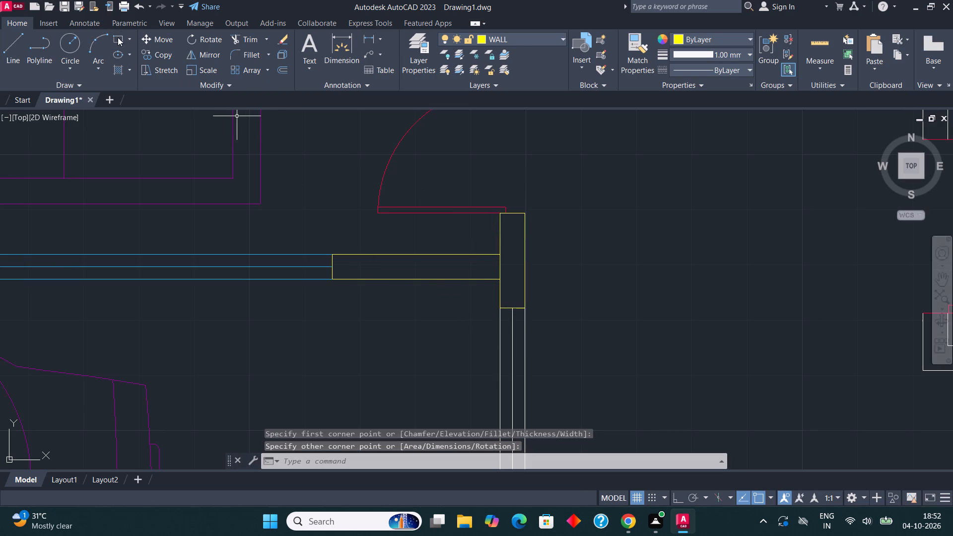
Draw a rectangle over the short wall piece between the window beside the car and the double door below it.
{"action": "left_click", "coordinate": [116, 37]}
{"action": "scroll", "coordinate": [226, 173], "scroll_direction": "down", "scroll_amount": 2}
{"action": "scroll", "coordinate": [342, 348], "scroll_direction": "up", "scroll_amount": 2}
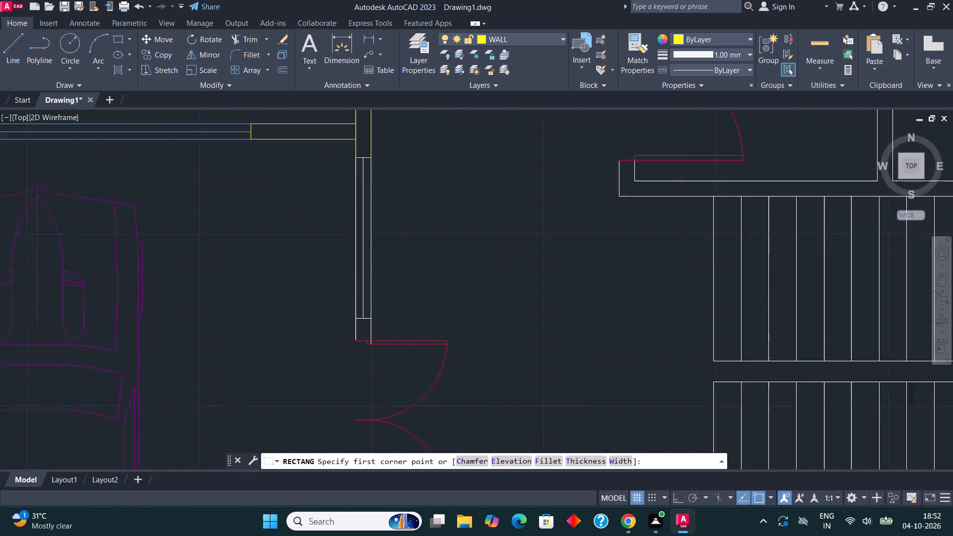
{"action": "scroll", "coordinate": [342, 348], "scroll_direction": "up", "scroll_amount": 1}
{"action": "left_click", "coordinate": [372, 326]}
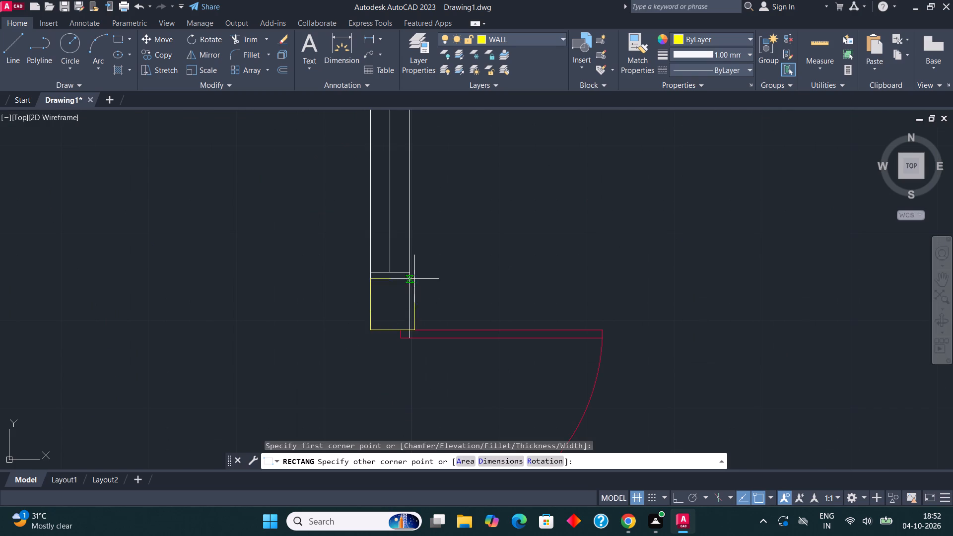
{"action": "left_click", "coordinate": [409, 271]}
Trim the leftover wall line stub projecting past the new rectangle's corner at the double door beside the car.
{"action": "key", "text": "t"}
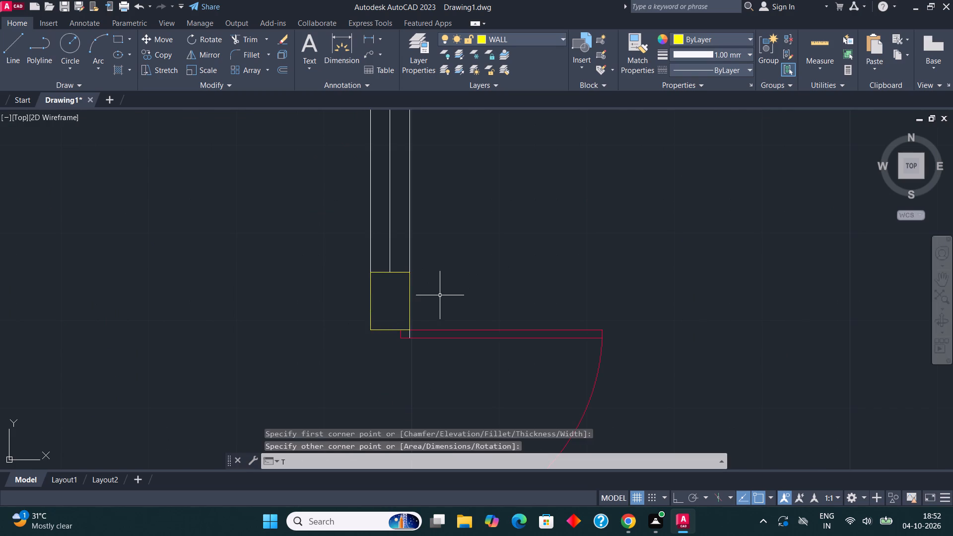
{"action": "key", "text": "Return"}
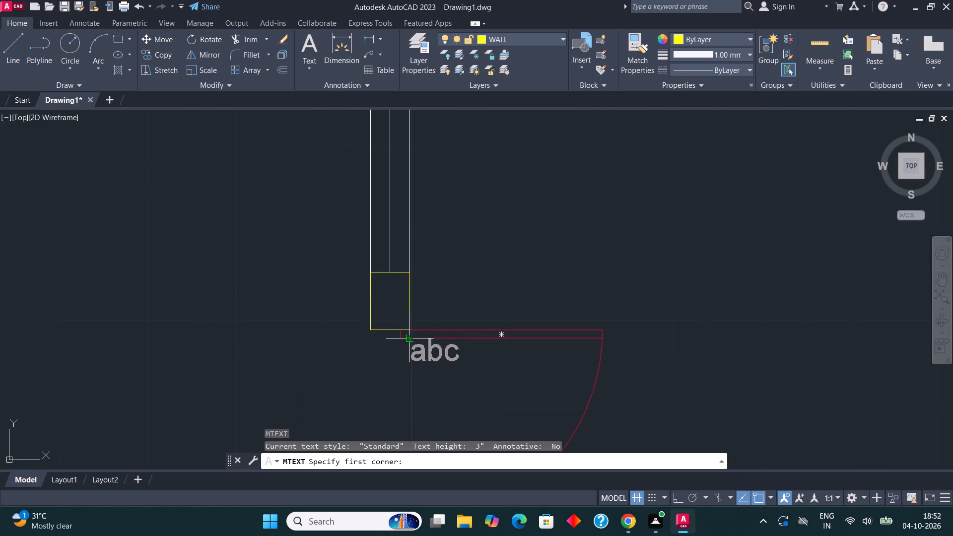
{"action": "key", "text": "Escape"}
{"action": "type", "text": "TR"}
{"action": "key", "text": "Return"}
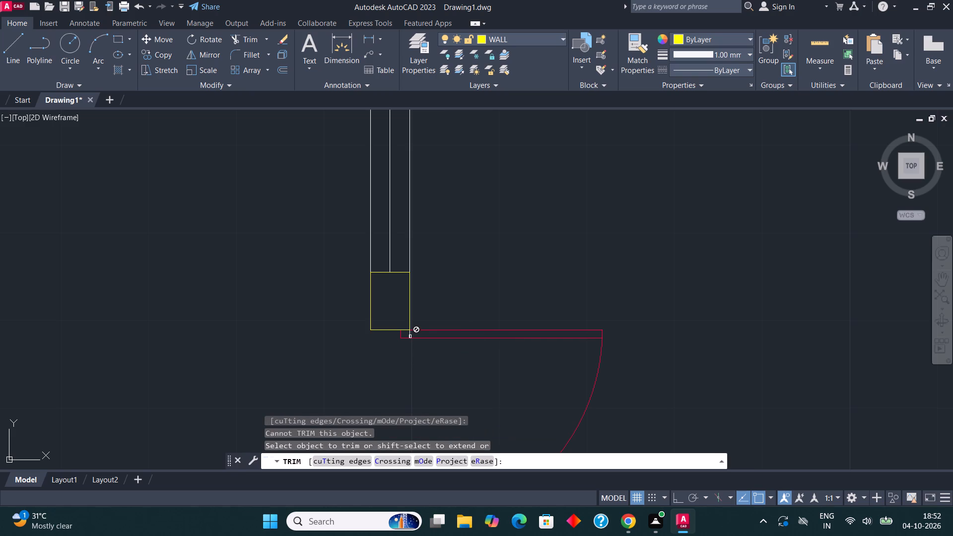
{"action": "left_click", "coordinate": [410, 336]}
{"action": "scroll", "coordinate": [417, 293], "scroll_direction": "down", "scroll_amount": 2}
{"action": "key", "text": "grave"}
{"action": "scroll", "coordinate": [454, 289], "scroll_direction": "down", "scroll_amount": 2}
{"action": "scroll", "coordinate": [463, 297], "scroll_direction": "up", "scroll_amount": 1}
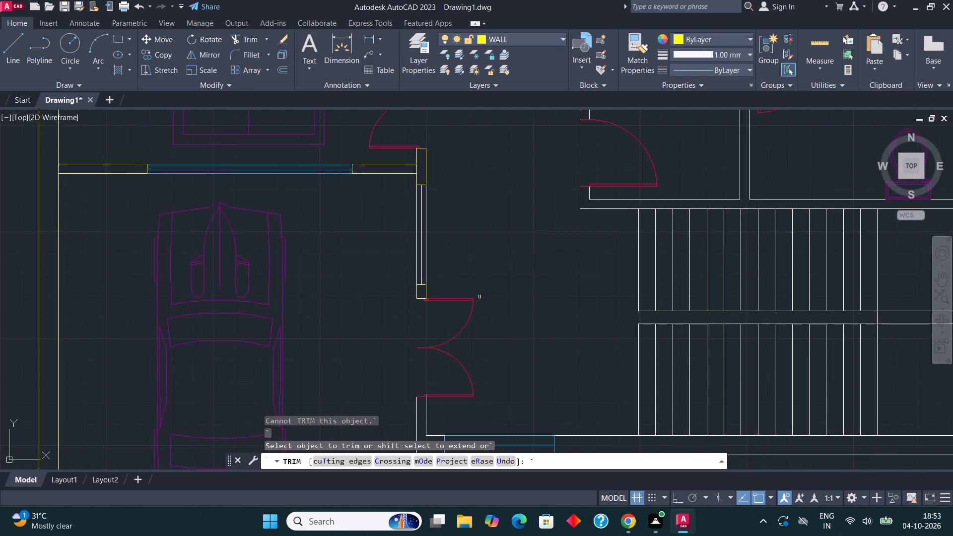
{"action": "middle_click_drag", "start_coordinate": [485, 293], "coordinate": [476, 293]}
{"action": "key", "text": "Escape"}
Draw a rectangle over the kitchen's left wall, from the end of the dashed opening down to the bedroom partition.
{"action": "scroll", "coordinate": [447, 301], "scroll_direction": "down", "scroll_amount": 3}
{"action": "middle_click_drag", "start_coordinate": [481, 278], "coordinate": [445, 361]}
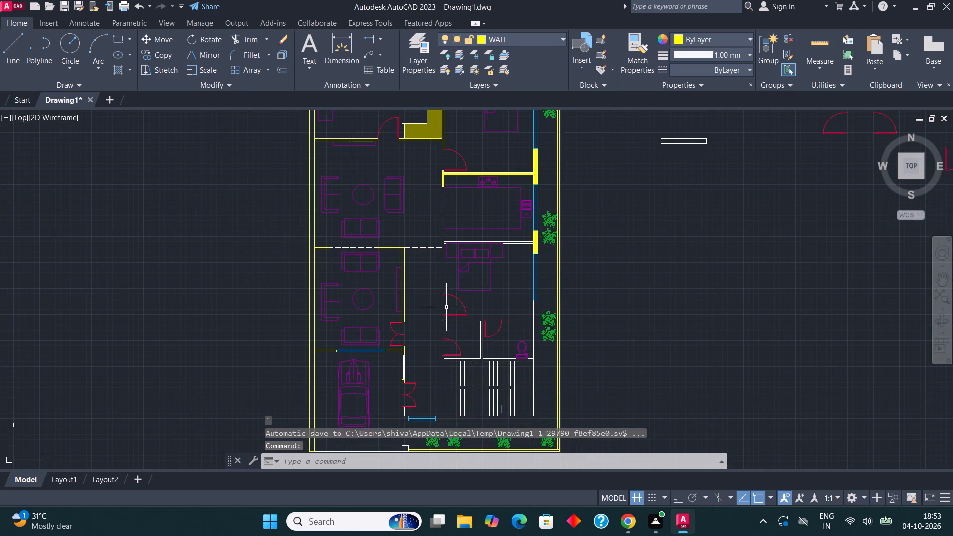
{"action": "scroll", "coordinate": [447, 185], "scroll_direction": "up", "scroll_amount": 3}
{"action": "scroll", "coordinate": [447, 192], "scroll_direction": "down", "scroll_amount": 1}
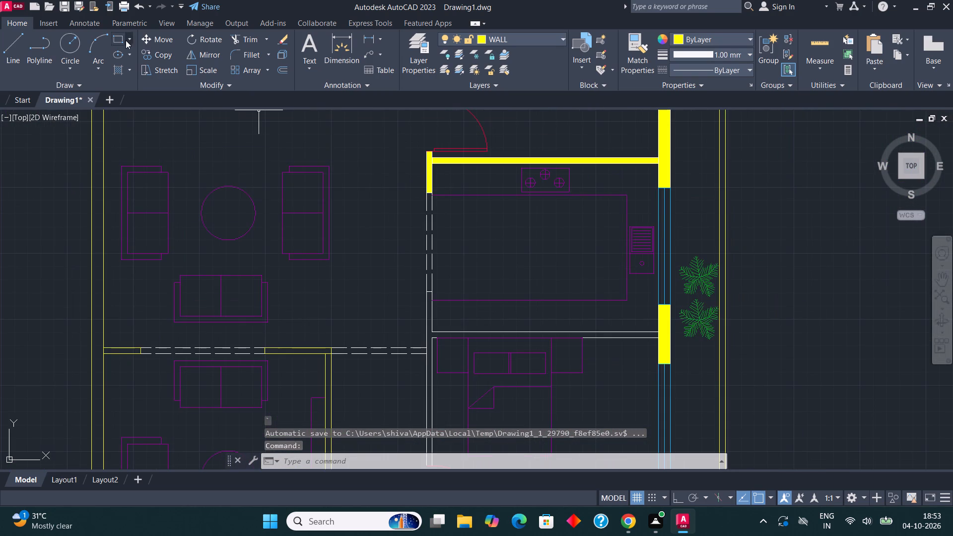
{"action": "left_click", "coordinate": [117, 37]}
{"action": "scroll", "coordinate": [448, 326], "scroll_direction": "up", "scroll_amount": 2}
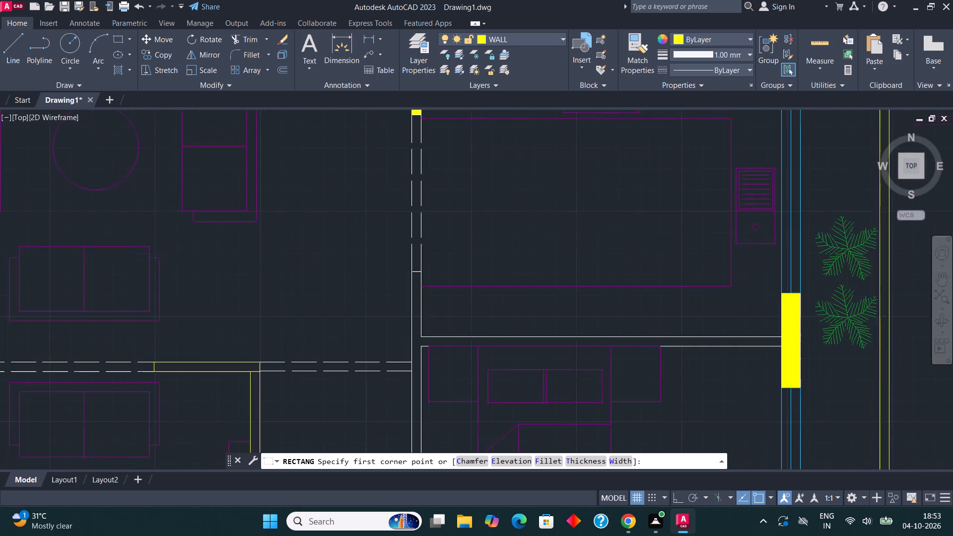
{"action": "scroll", "coordinate": [448, 326], "scroll_direction": "up", "scroll_amount": 1}
{"action": "left_click", "coordinate": [352, 190]}
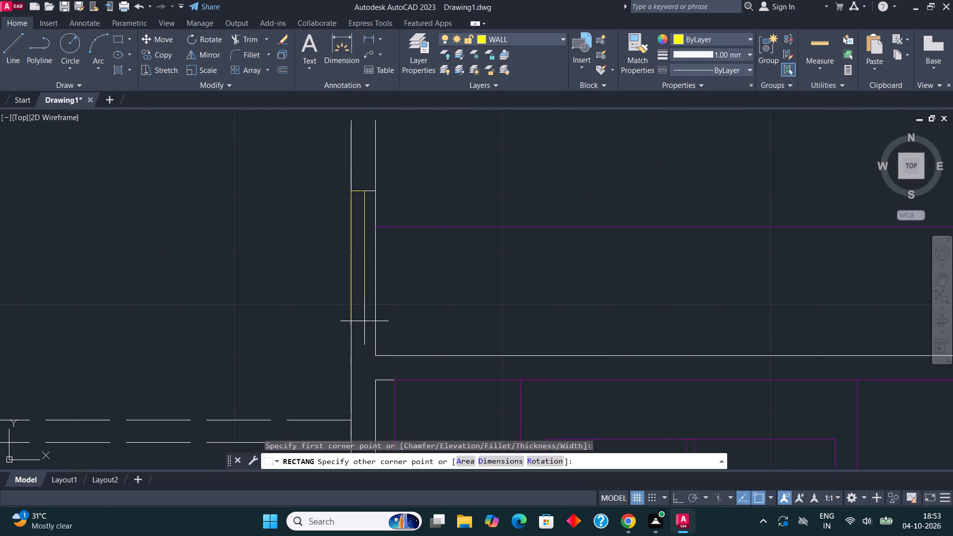
{"action": "left_click", "coordinate": [376, 380]}
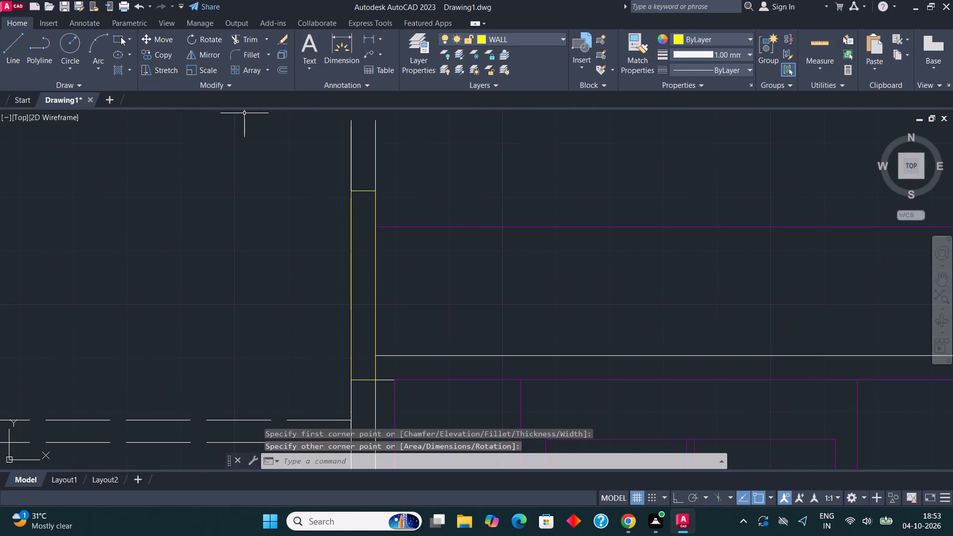
Draw a rectangle over the partition between the kitchen and the bedroom below, ending at the filled outer wall piece.
{"action": "left_click", "coordinate": [120, 37]}
{"action": "left_click", "coordinate": [377, 380]}
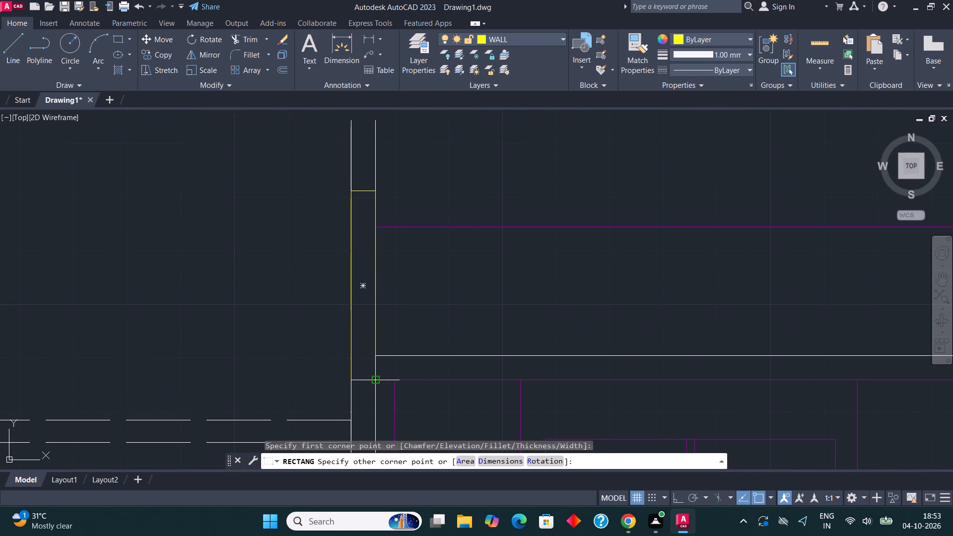
{"action": "scroll", "coordinate": [377, 380], "scroll_direction": "down", "scroll_amount": 2}
{"action": "scroll", "coordinate": [726, 366], "scroll_direction": "up", "scroll_amount": 1}
{"action": "left_click", "coordinate": [742, 375]}
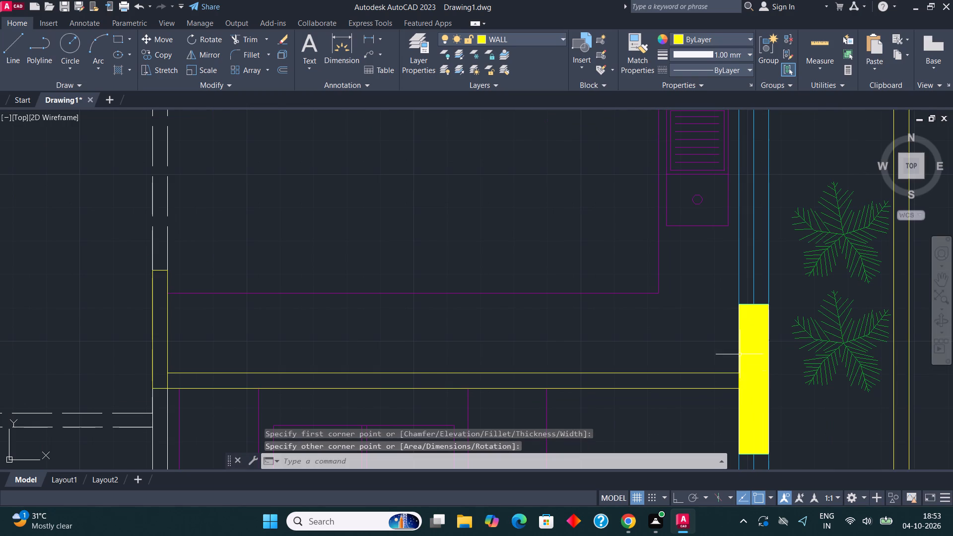
{"action": "scroll", "coordinate": [734, 345], "scroll_direction": "down", "scroll_amount": 4}
{"action": "scroll", "coordinate": [676, 384], "scroll_direction": "up", "scroll_amount": 3}
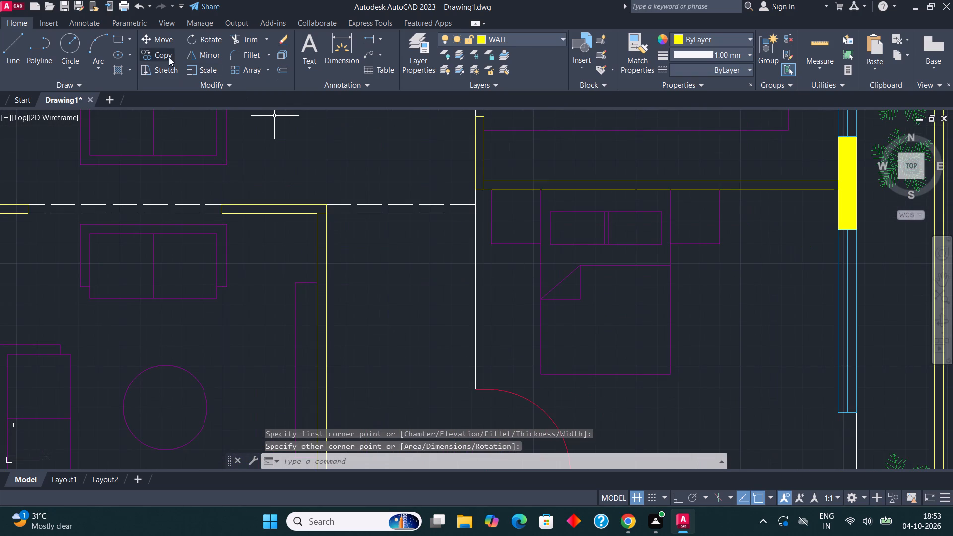
Draw a rectangle over the lower bedroom's left wall, from the kitchen partition down to the bedroom door.
{"action": "left_click", "coordinate": [118, 42]}
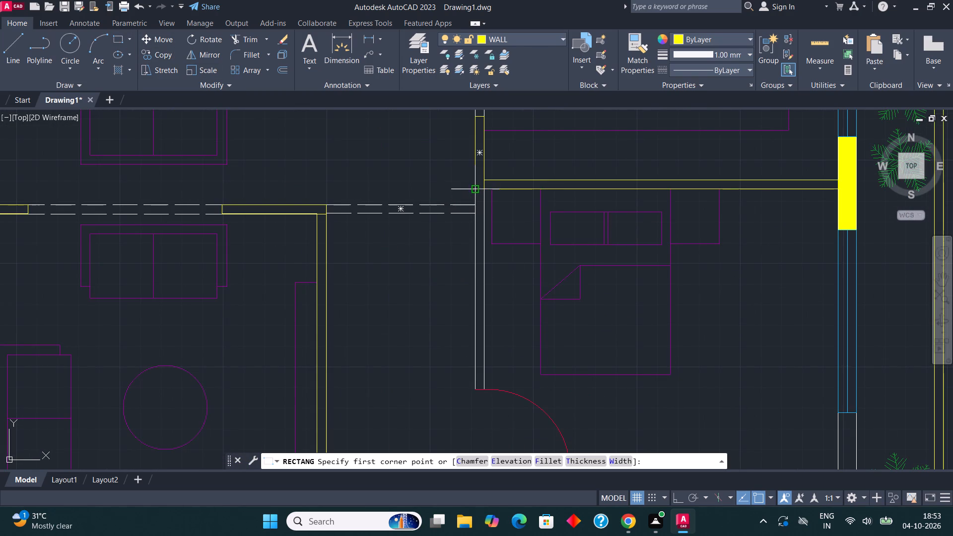
{"action": "left_click", "coordinate": [474, 190]}
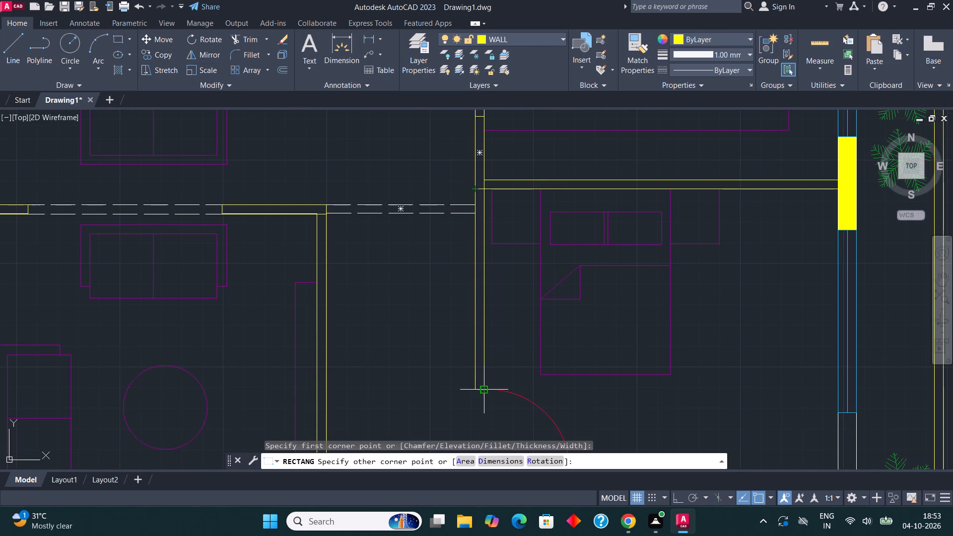
{"action": "left_click", "coordinate": [487, 390]}
{"action": "scroll", "coordinate": [446, 239], "scroll_direction": "down", "scroll_amount": 2}
{"action": "scroll", "coordinate": [504, 364], "scroll_direction": "up", "scroll_amount": 2}
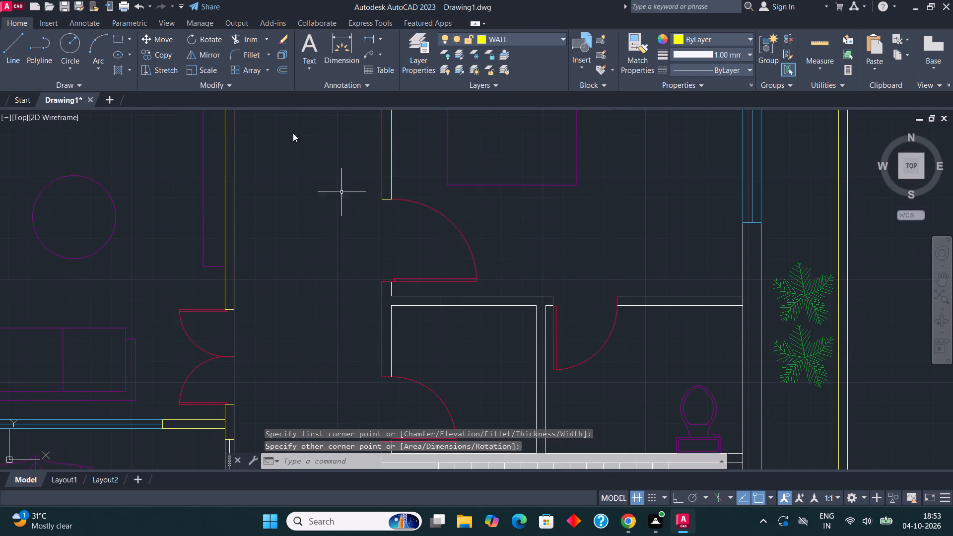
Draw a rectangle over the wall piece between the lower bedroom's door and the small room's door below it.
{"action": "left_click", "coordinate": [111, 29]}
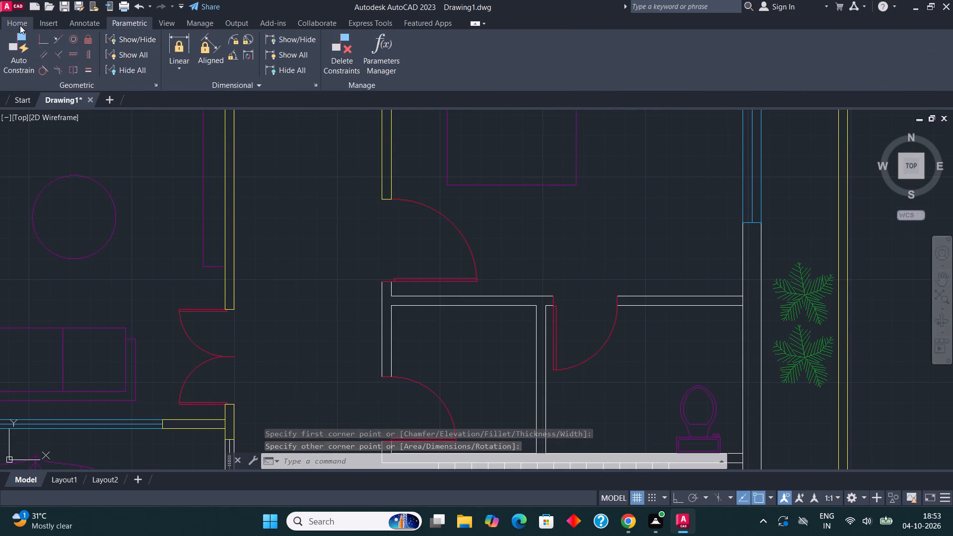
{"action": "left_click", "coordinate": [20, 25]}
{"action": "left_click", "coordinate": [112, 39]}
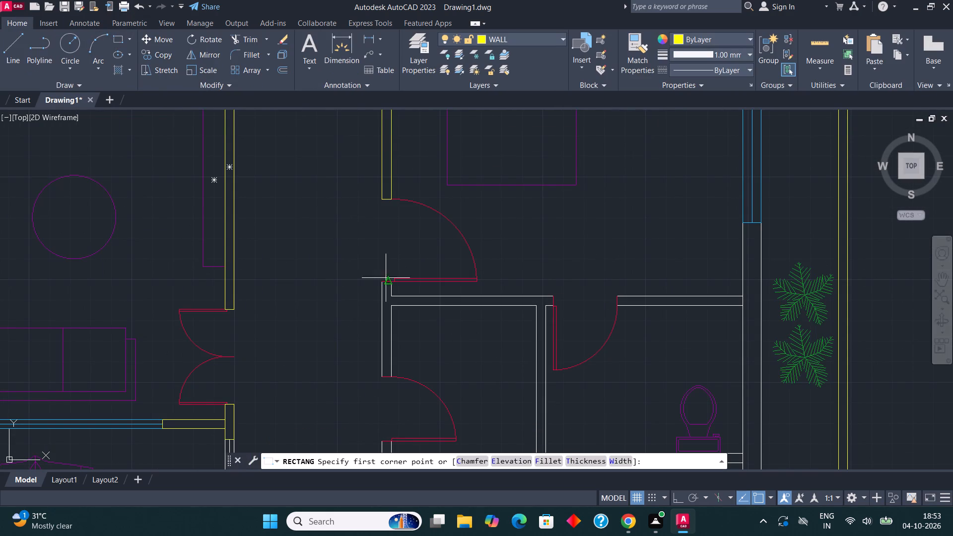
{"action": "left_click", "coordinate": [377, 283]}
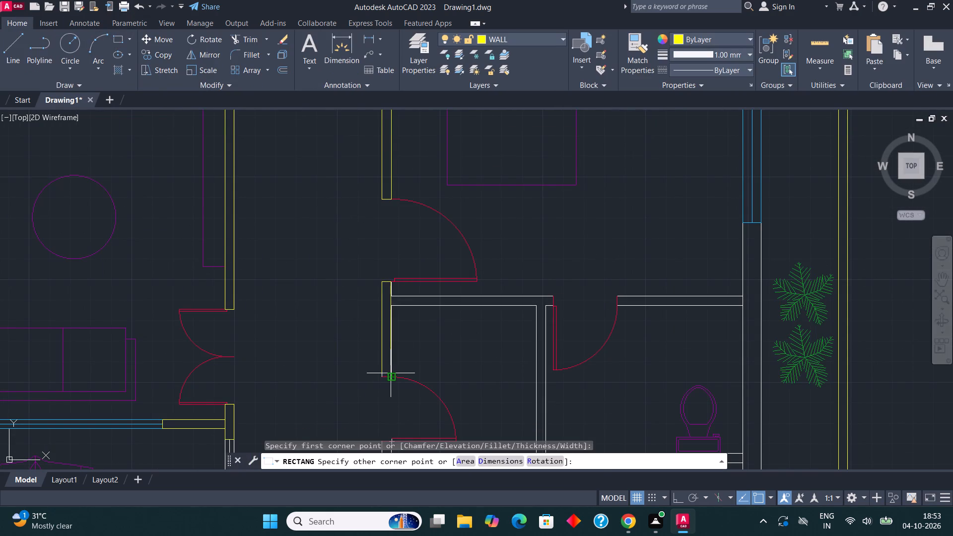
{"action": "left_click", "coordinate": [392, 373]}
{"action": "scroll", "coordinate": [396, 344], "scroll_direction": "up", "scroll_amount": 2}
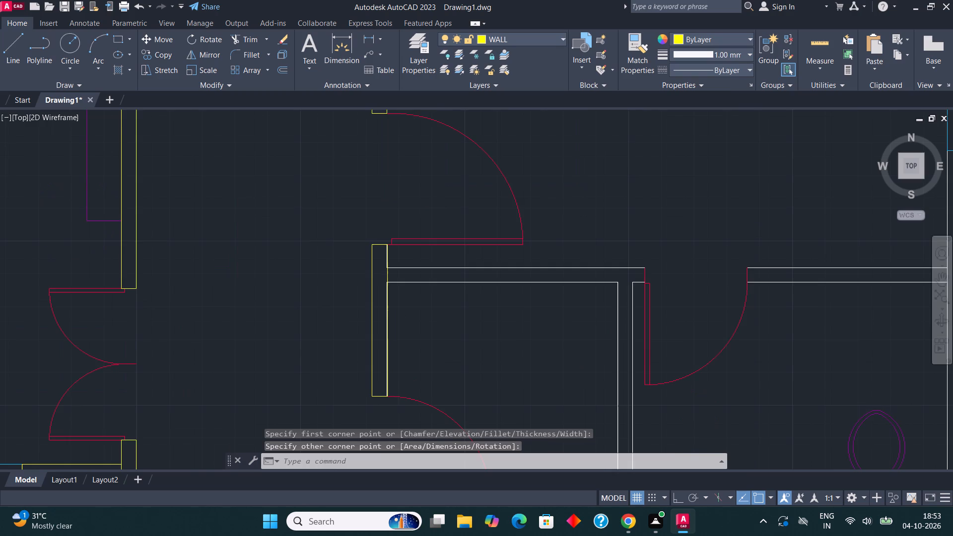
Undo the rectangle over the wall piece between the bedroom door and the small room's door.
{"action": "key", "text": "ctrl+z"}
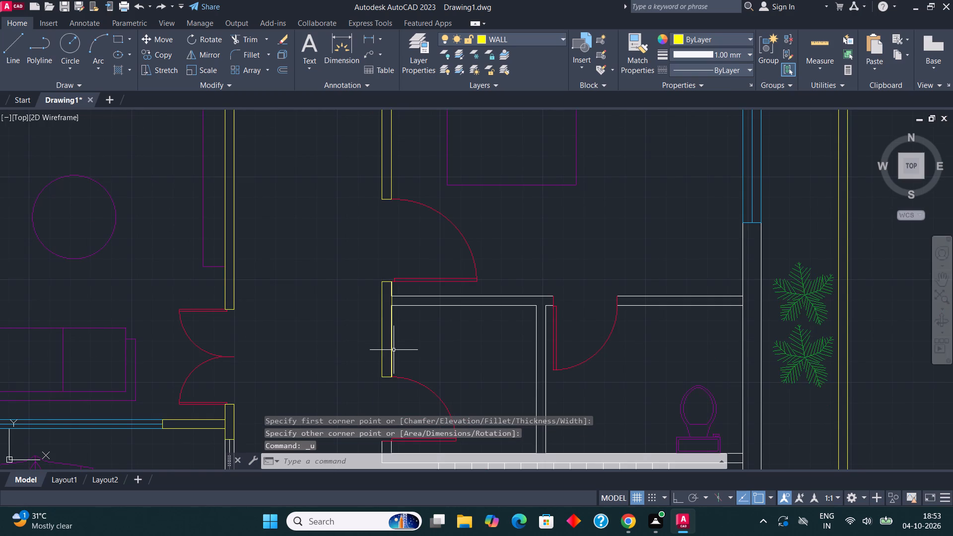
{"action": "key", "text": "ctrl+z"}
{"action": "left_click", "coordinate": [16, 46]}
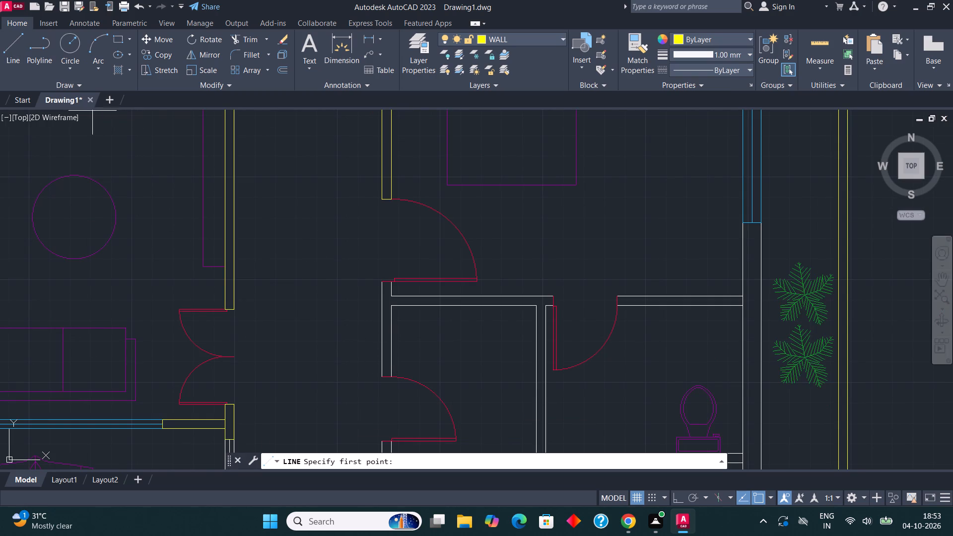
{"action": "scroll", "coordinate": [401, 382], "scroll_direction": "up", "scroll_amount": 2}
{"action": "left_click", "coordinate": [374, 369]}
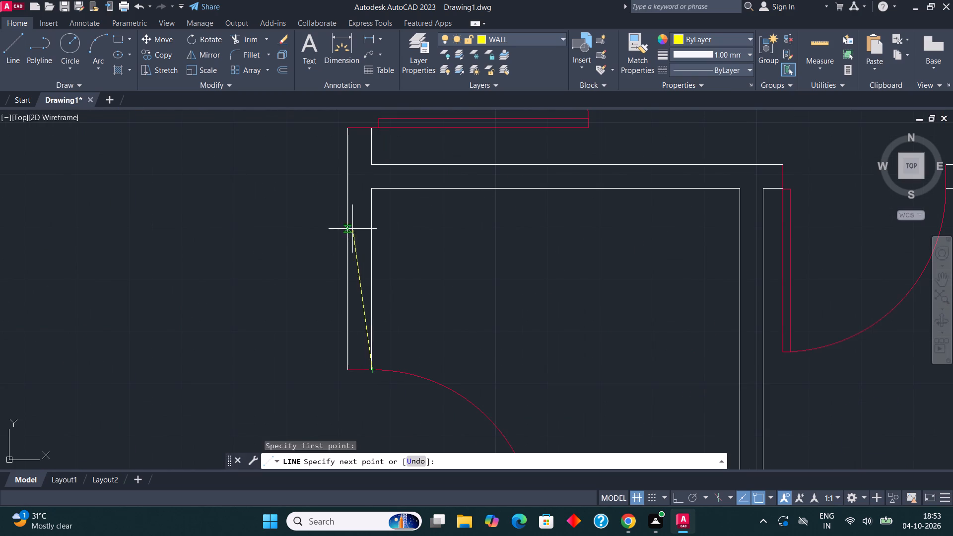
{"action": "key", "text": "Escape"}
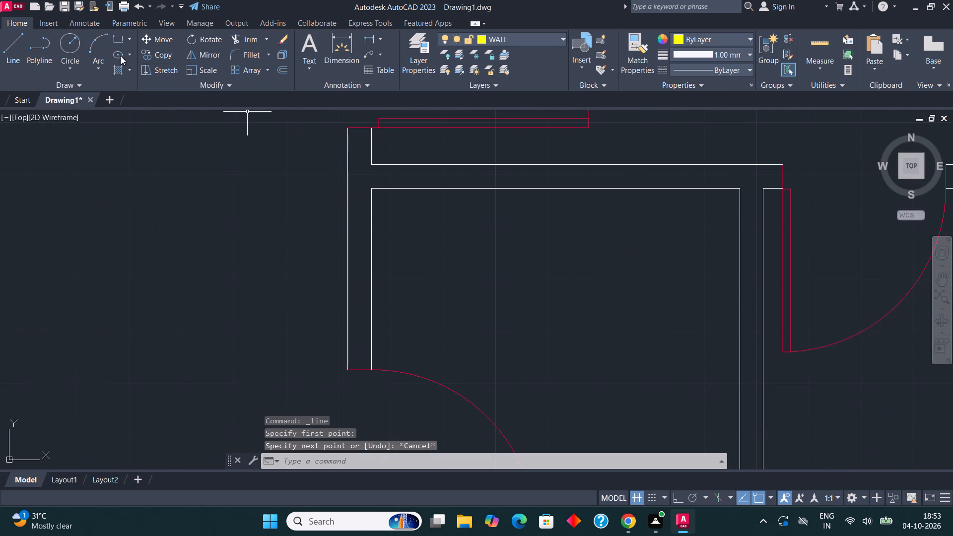
Draw a rectangle over the wall piece between the bedroom and small-room doors, from its lower inner corner to its upper outer corner.
{"action": "left_click", "coordinate": [115, 38]}
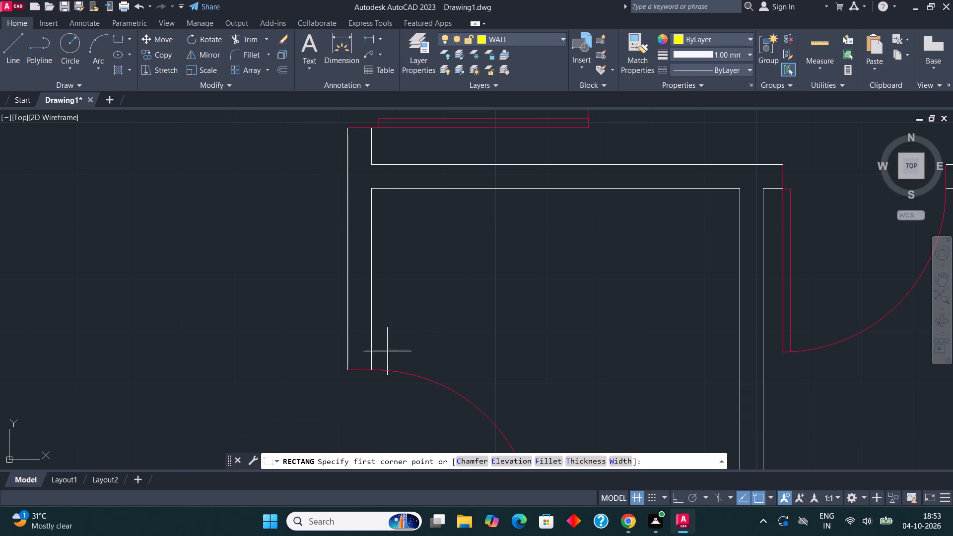
{"action": "left_click", "coordinate": [372, 367]}
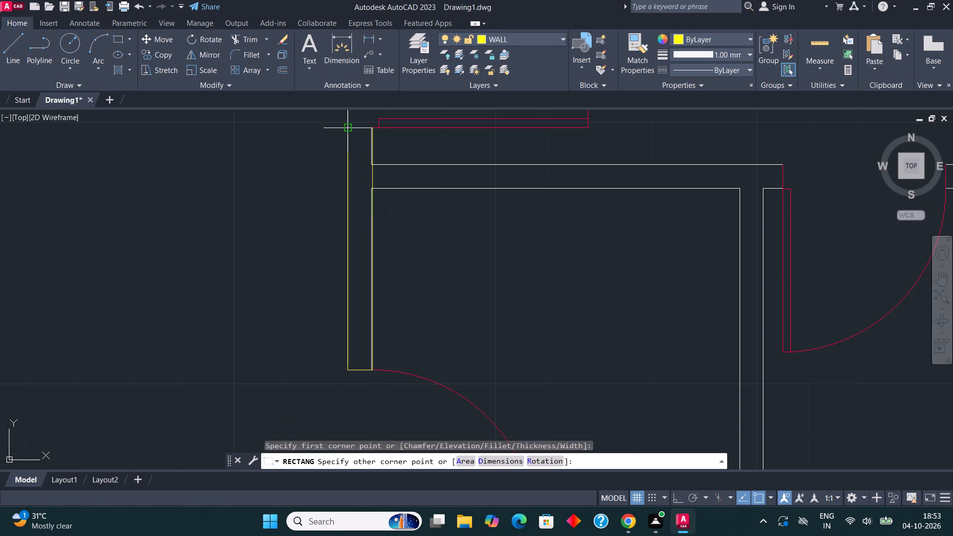
{"action": "left_click", "coordinate": [348, 129]}
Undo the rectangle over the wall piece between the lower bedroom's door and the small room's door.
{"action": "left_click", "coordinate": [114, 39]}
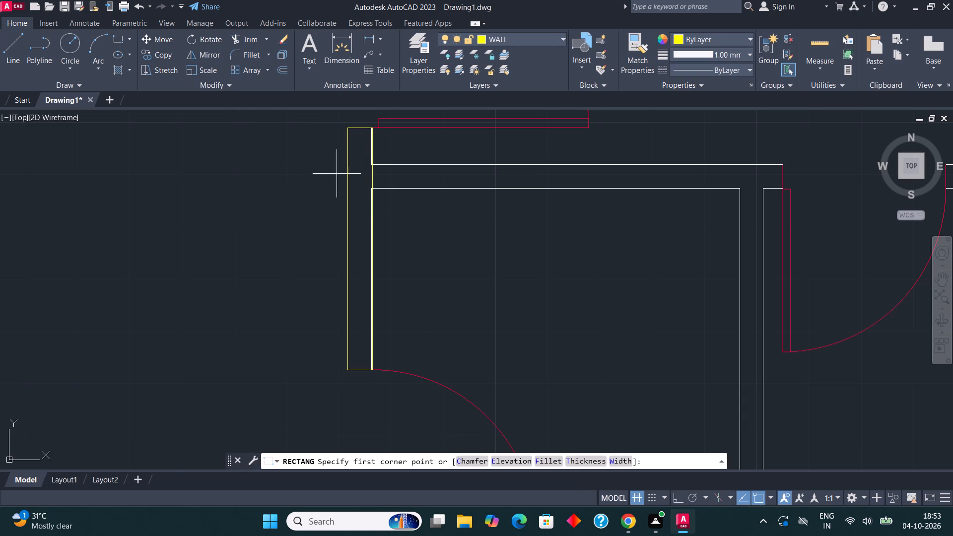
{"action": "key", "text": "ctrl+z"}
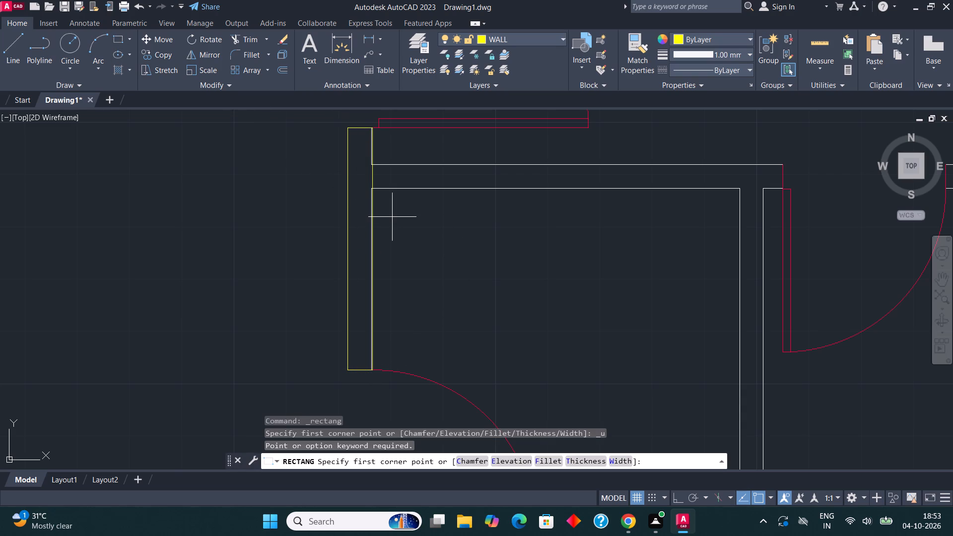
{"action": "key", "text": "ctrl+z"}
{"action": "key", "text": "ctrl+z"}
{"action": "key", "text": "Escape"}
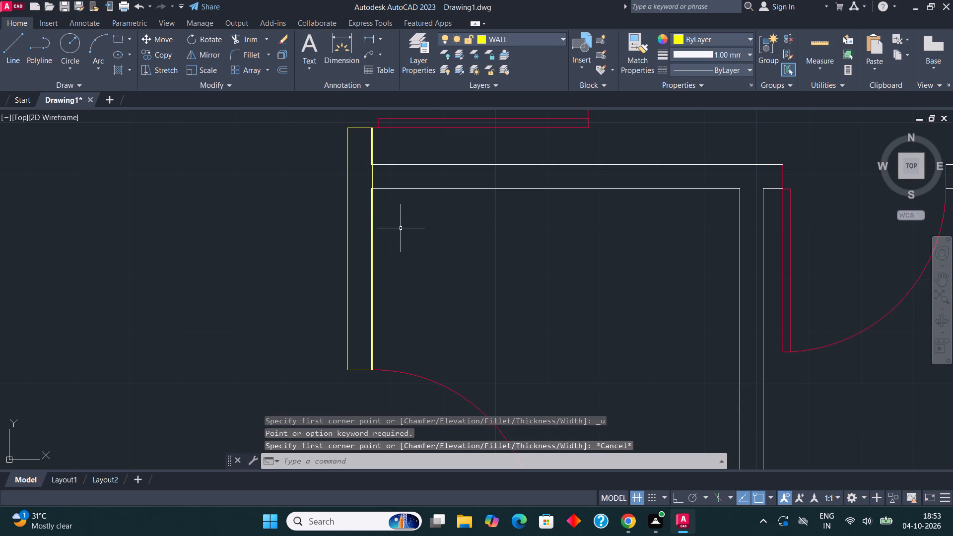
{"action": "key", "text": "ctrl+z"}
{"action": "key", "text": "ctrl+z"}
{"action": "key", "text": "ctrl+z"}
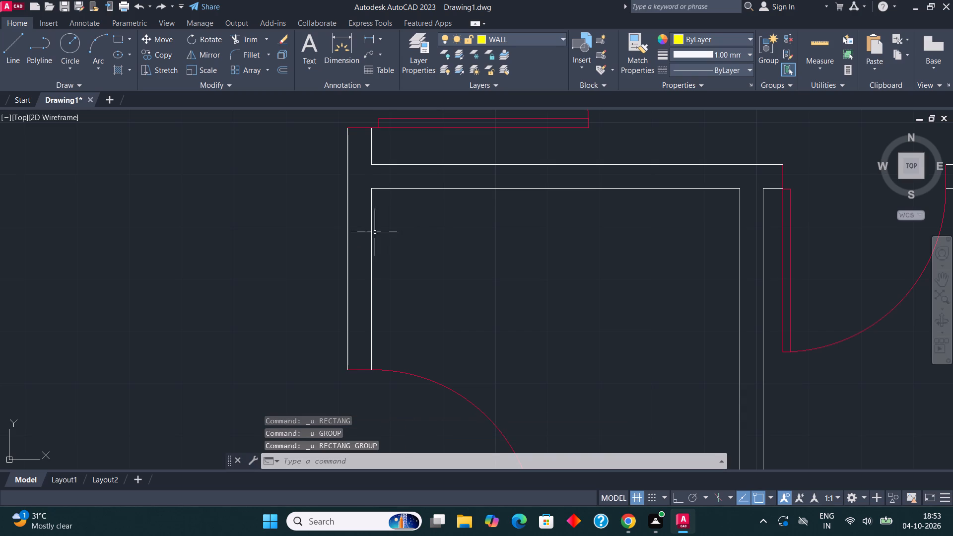
Draw a rectangle over the wall piece between the bedroom and small-room doors, from its upper outer corner to its lower inner corner.
{"action": "left_click", "coordinate": [117, 37]}
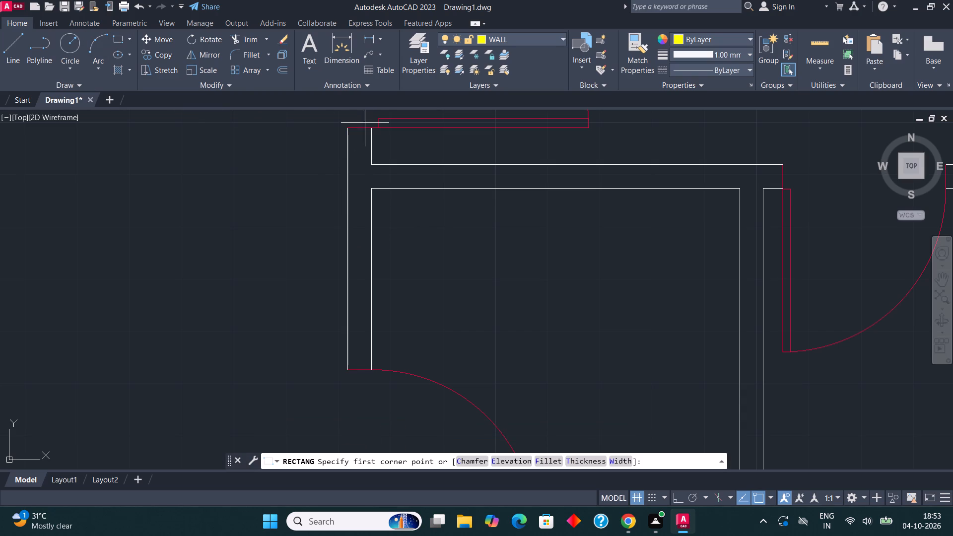
{"action": "left_click", "coordinate": [347, 127]}
{"action": "scroll", "coordinate": [379, 390], "scroll_direction": "up", "scroll_amount": 3}
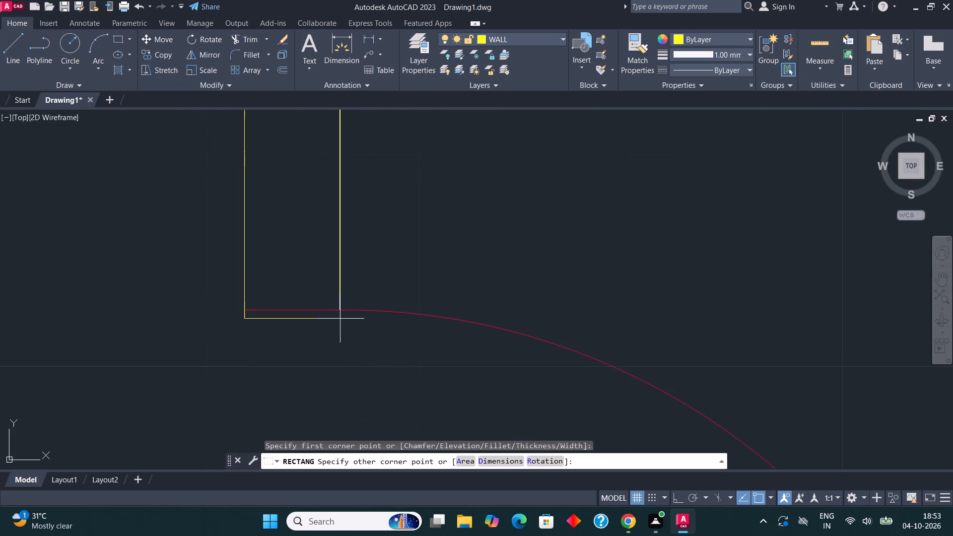
{"action": "left_click", "coordinate": [340, 309]}
Draw a rectangle over the wall between the lower bedroom and the small room, from the bathroom door to the left wall piece.
{"action": "scroll", "coordinate": [339, 365], "scroll_direction": "down", "scroll_amount": 2}
{"action": "scroll", "coordinate": [356, 315], "scroll_direction": "down", "scroll_amount": 4}
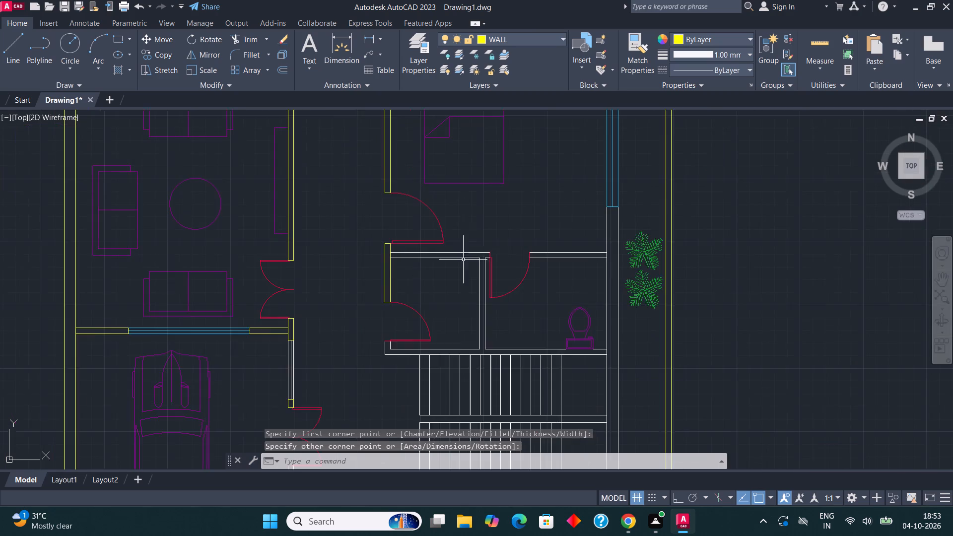
{"action": "middle_click_drag", "start_coordinate": [469, 252], "coordinate": [417, 275]}
{"action": "left_click", "coordinate": [118, 34]}
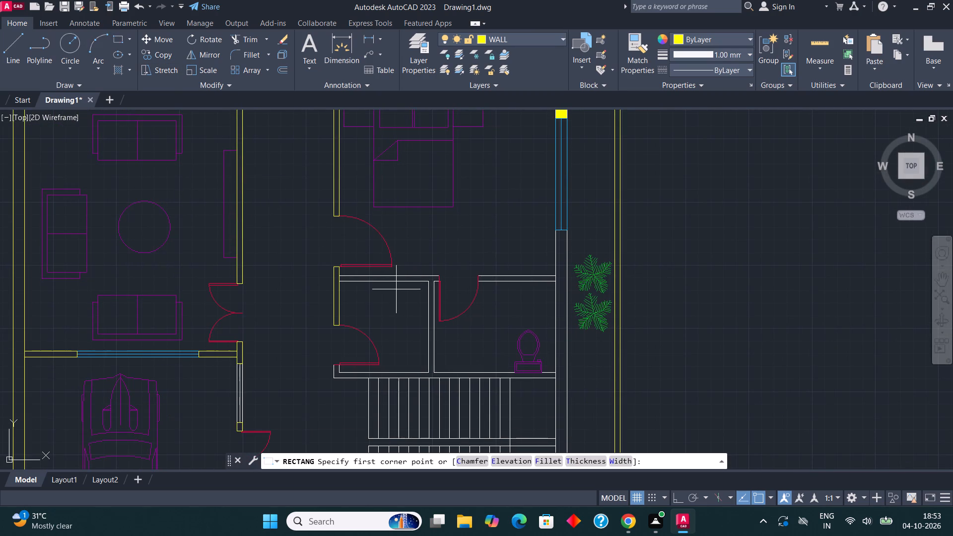
{"action": "scroll", "coordinate": [400, 294], "scroll_direction": "up", "scroll_amount": 3}
{"action": "left_click", "coordinate": [545, 219]}
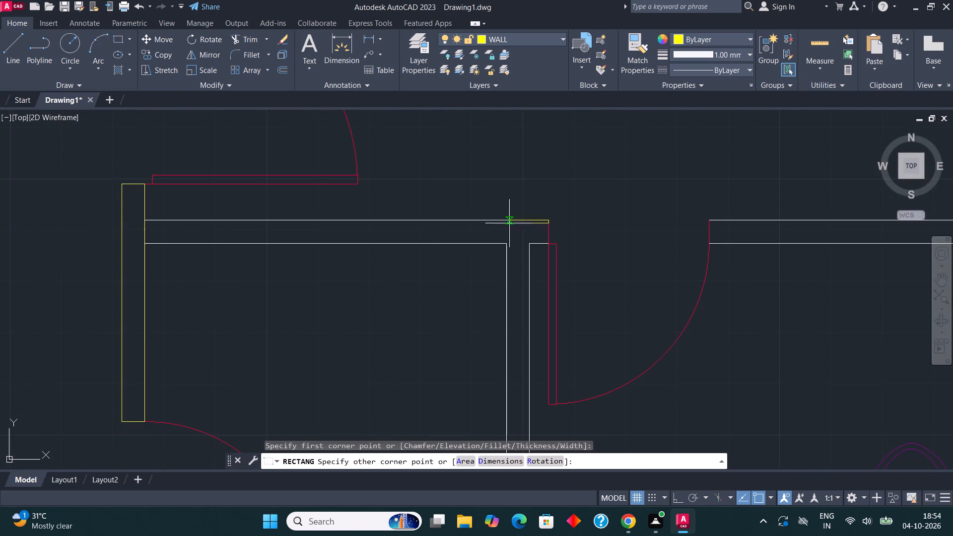
{"action": "left_click", "coordinate": [145, 246]}
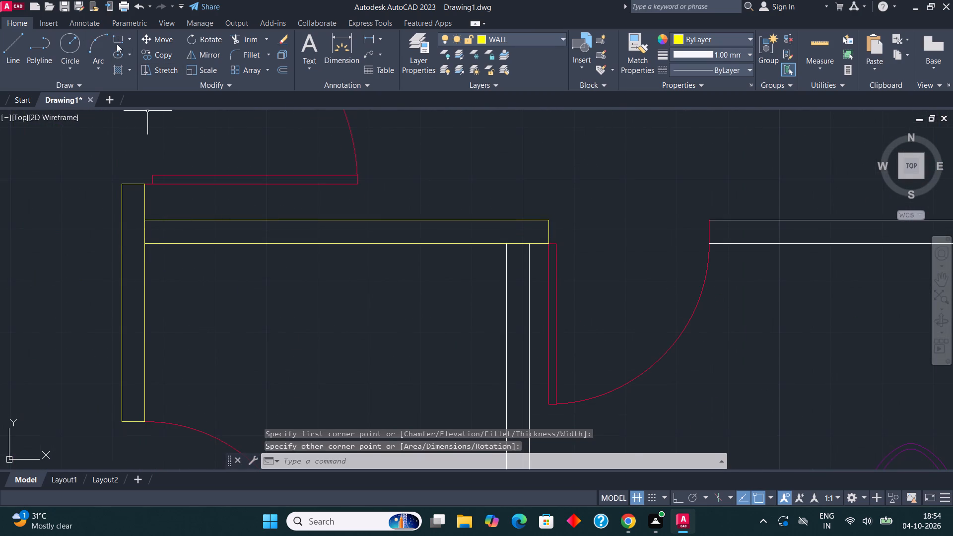
Draw a rectangle over the partition between the small room and the bathroom, down to the wall above the staircase.
{"action": "left_click", "coordinate": [119, 37]}
{"action": "left_click", "coordinate": [508, 244]}
{"action": "scroll", "coordinate": [515, 229], "scroll_direction": "down", "scroll_amount": 3}
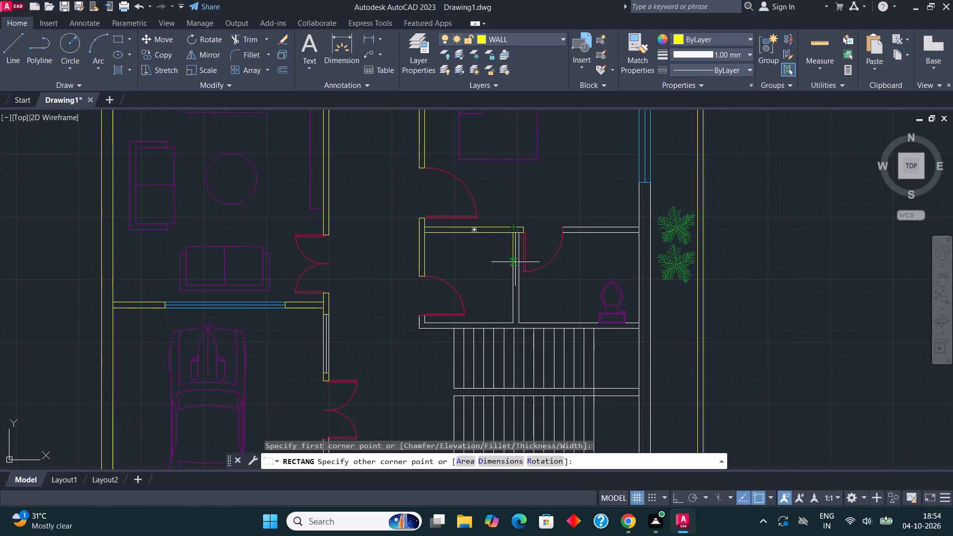
{"action": "scroll", "coordinate": [517, 343], "scroll_direction": "up", "scroll_amount": 3}
{"action": "left_click", "coordinate": [517, 260]}
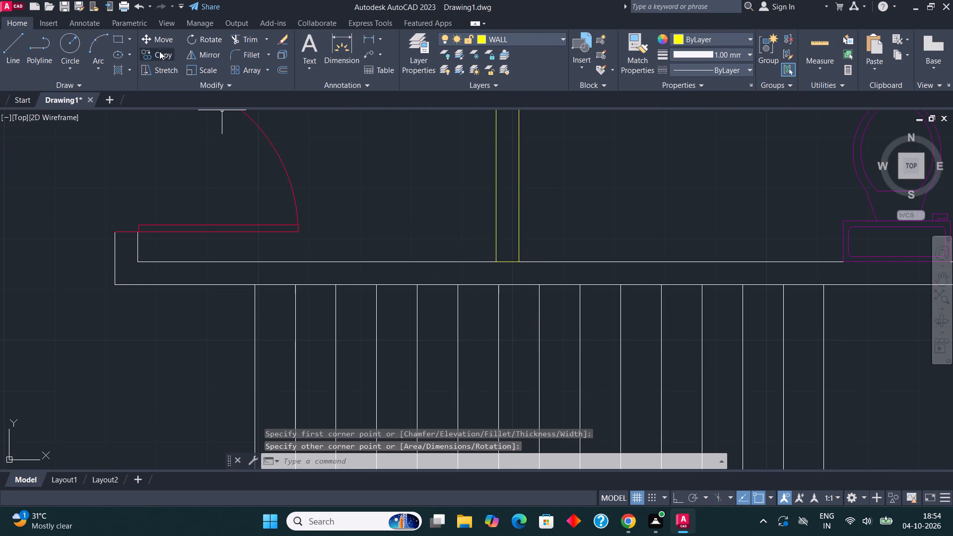
Draw a rectangle over the short wall stub below the small room's door, down to the staircase wall's inner line.
{"action": "left_click", "coordinate": [114, 37]}
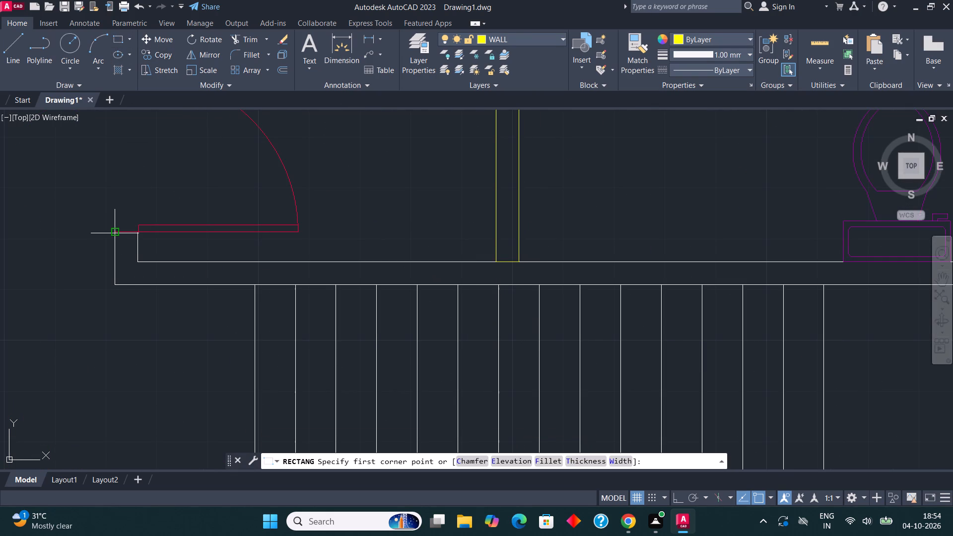
{"action": "left_click", "coordinate": [112, 234]}
{"action": "left_click", "coordinate": [136, 259]}
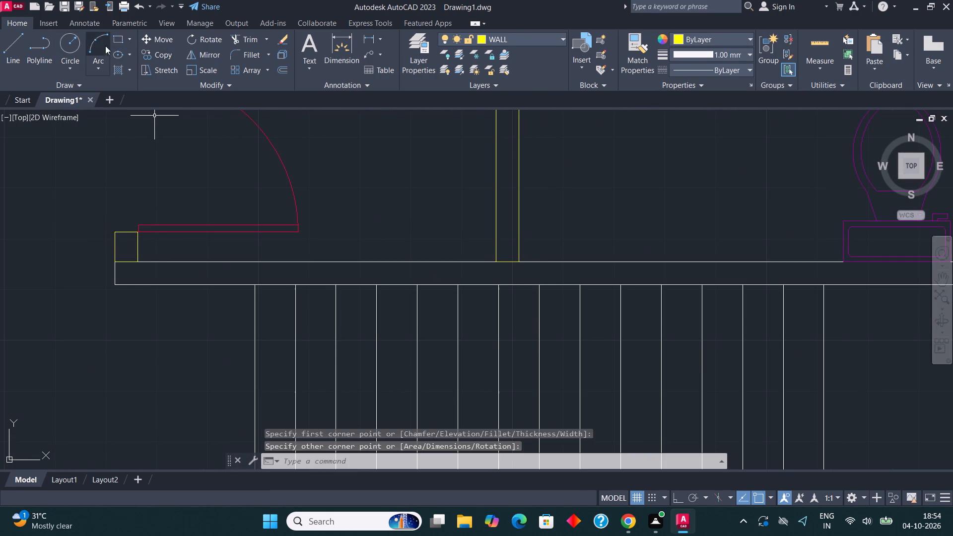
Draw a rectangle over the wall above the staircase, from the small-room door stub to the right exterior wall.
{"action": "left_click", "coordinate": [118, 34]}
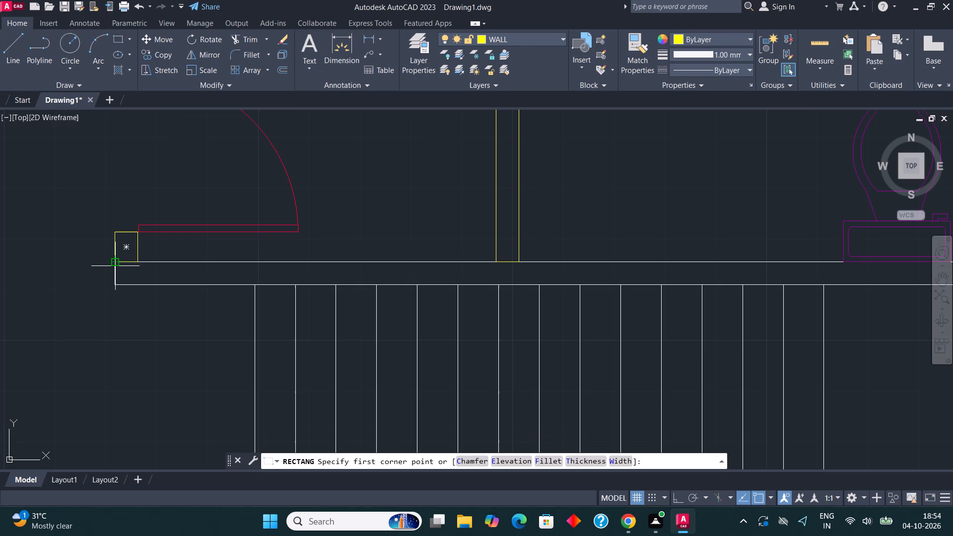
{"action": "left_click", "coordinate": [115, 260]}
{"action": "scroll", "coordinate": [117, 260], "scroll_direction": "down", "scroll_amount": 3}
{"action": "scroll", "coordinate": [349, 270], "scroll_direction": "up", "scroll_amount": 2}
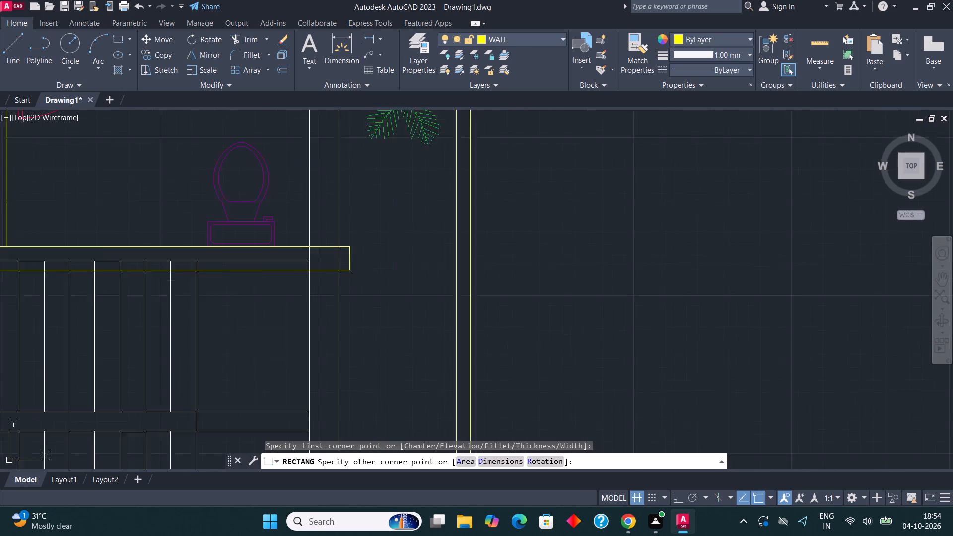
{"action": "scroll", "coordinate": [349, 270], "scroll_direction": "up", "scroll_amount": 1}
{"action": "left_click", "coordinate": [281, 256]}
Draw a rectangle over the wall between the bathroom door and the right exterior wall, below the lower bedroom.
{"action": "scroll", "coordinate": [293, 256], "scroll_direction": "down", "scroll_amount": 4}
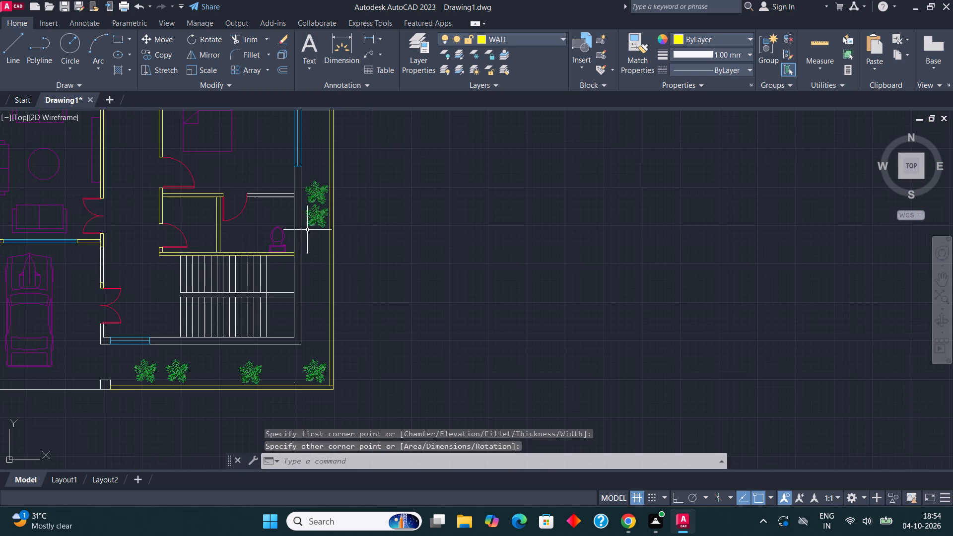
{"action": "middle_click_drag", "start_coordinate": [302, 227], "coordinate": [373, 292]}
{"action": "left_click", "coordinate": [120, 37]}
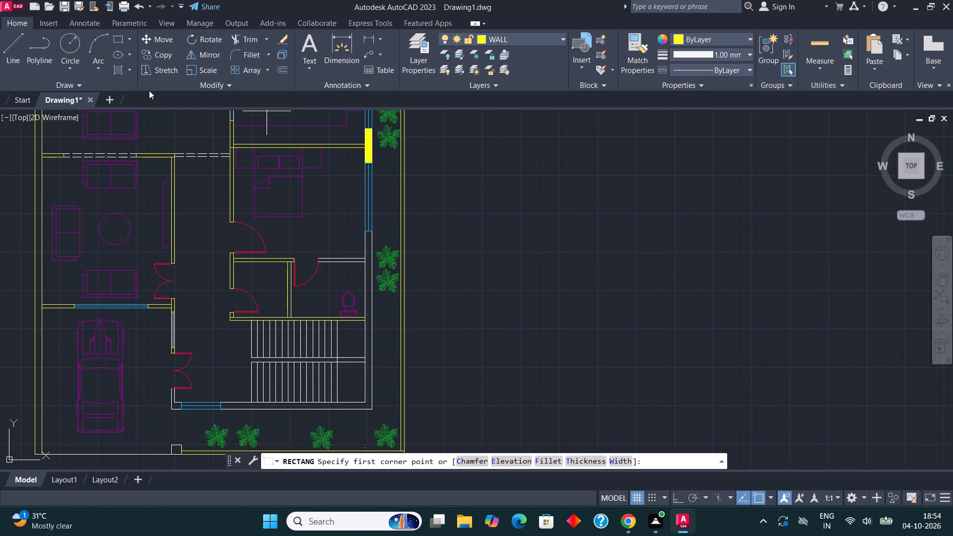
{"action": "scroll", "coordinate": [347, 271], "scroll_direction": "up", "scroll_amount": 3}
{"action": "left_click", "coordinate": [220, 232]}
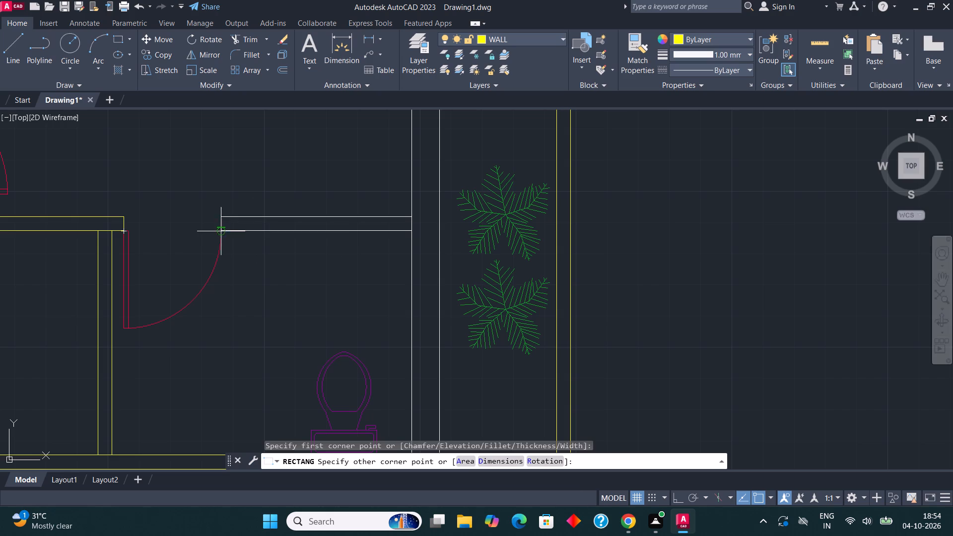
{"action": "left_click", "coordinate": [412, 216]}
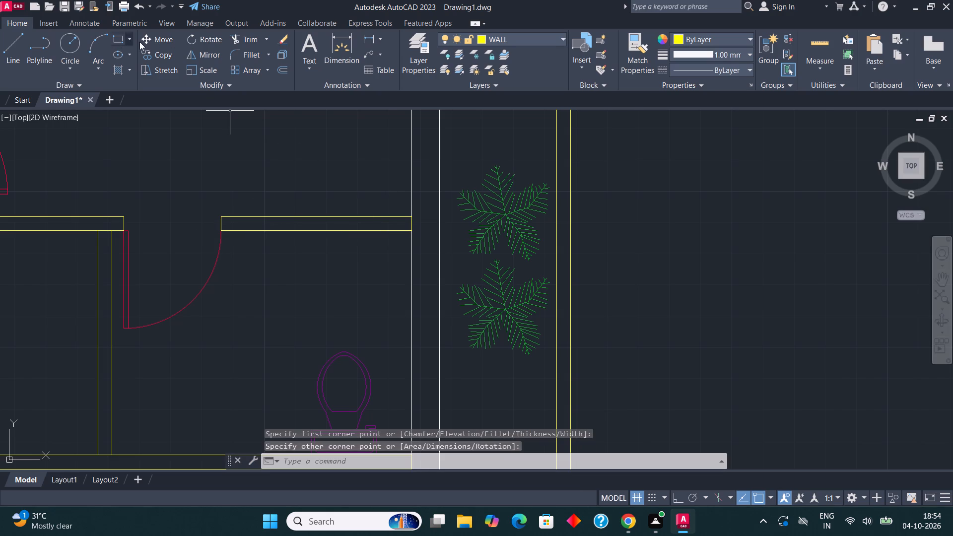
Draw a rectangle over the right exterior wall, from the lower bedroom window down to the building's bottom outer corner.
{"action": "left_click", "coordinate": [116, 35]}
{"action": "scroll", "coordinate": [304, 404], "scroll_direction": "down", "scroll_amount": 2}
{"action": "scroll", "coordinate": [345, 295], "scroll_direction": "up", "scroll_amount": 1}
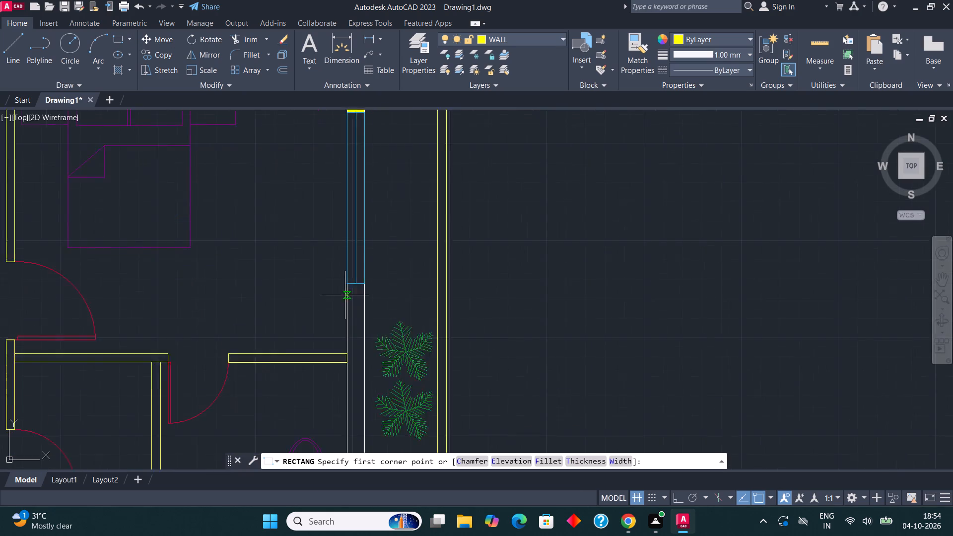
{"action": "scroll", "coordinate": [345, 295], "scroll_direction": "up", "scroll_amount": 1}
{"action": "left_click", "coordinate": [347, 282]}
{"action": "scroll", "coordinate": [365, 256], "scroll_direction": "down", "scroll_amount": 2}
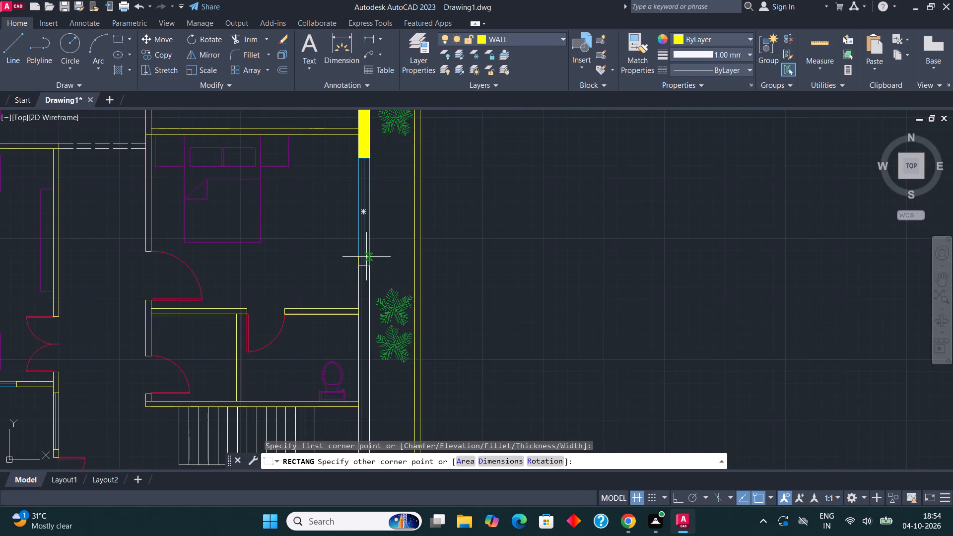
{"action": "scroll", "coordinate": [367, 260], "scroll_direction": "down", "scroll_amount": 2}
{"action": "scroll", "coordinate": [372, 368], "scroll_direction": "up", "scroll_amount": 3}
{"action": "left_click", "coordinate": [348, 392]}
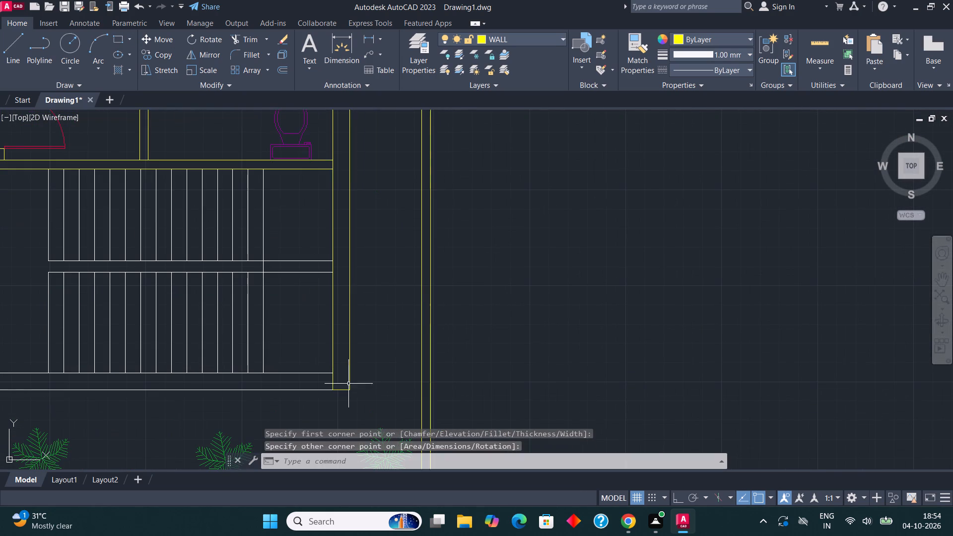
Draw a rectangle over the exterior wall below the staircase, from the right exterior wall to the bottom window.
{"action": "left_click", "coordinate": [121, 39]}
{"action": "scroll", "coordinate": [210, 236], "scroll_direction": "down", "scroll_amount": 1}
{"action": "middle_click_drag", "start_coordinate": [263, 245], "coordinate": [456, 263]}
{"action": "scroll", "coordinate": [464, 353], "scroll_direction": "up", "scroll_amount": 1}
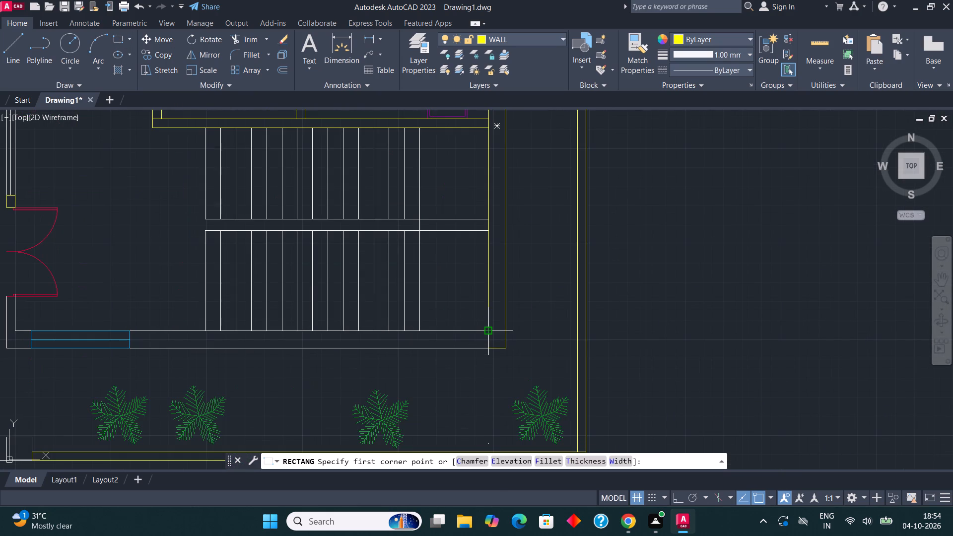
{"action": "left_click", "coordinate": [492, 330]}
{"action": "scroll", "coordinate": [159, 347], "scroll_direction": "up", "scroll_amount": 2}
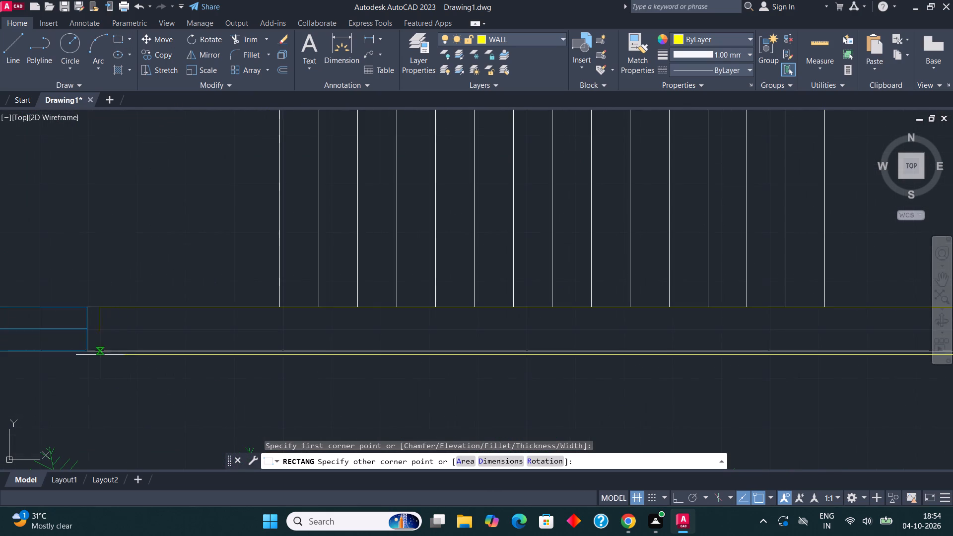
{"action": "left_click", "coordinate": [89, 351]}
Draw a rectangle over the wall piece below the double entrance door, down to the bottom wall's inner line.
{"action": "scroll", "coordinate": [217, 356], "scroll_direction": "down", "scroll_amount": 2}
{"action": "middle_click_drag", "start_coordinate": [238, 337], "coordinate": [391, 344]}
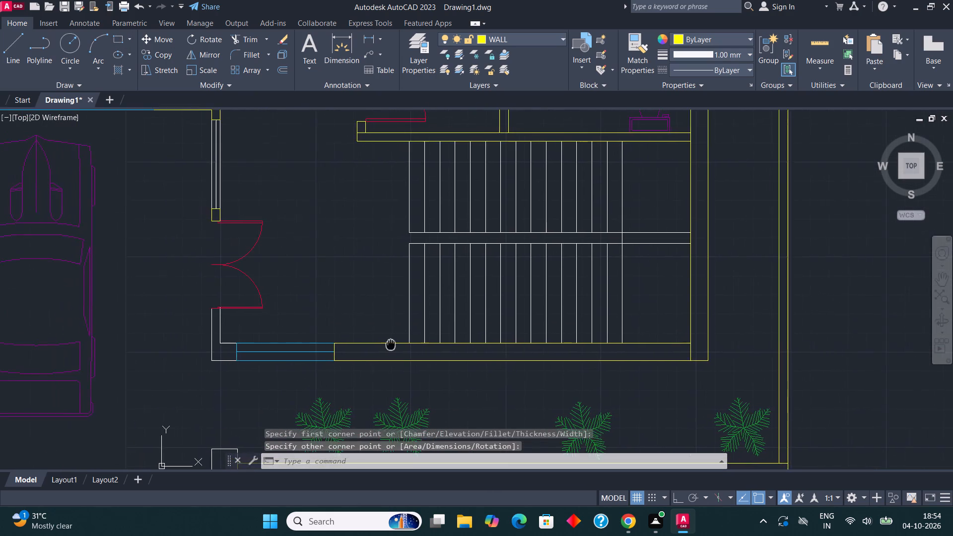
{"action": "middle_click_drag", "start_coordinate": [391, 344], "coordinate": [507, 355]}
{"action": "scroll", "coordinate": [374, 368], "scroll_direction": "up", "scroll_amount": 2}
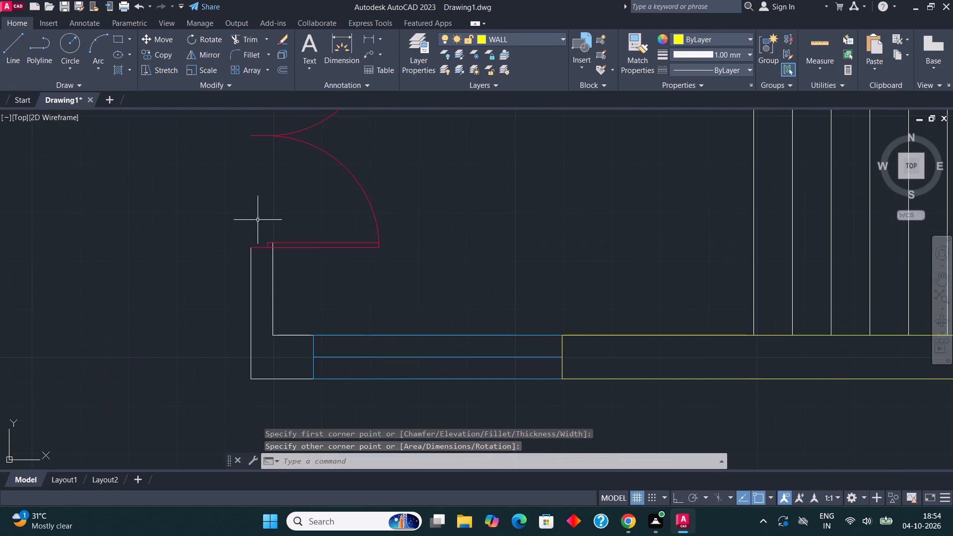
{"action": "left_click", "coordinate": [118, 35]}
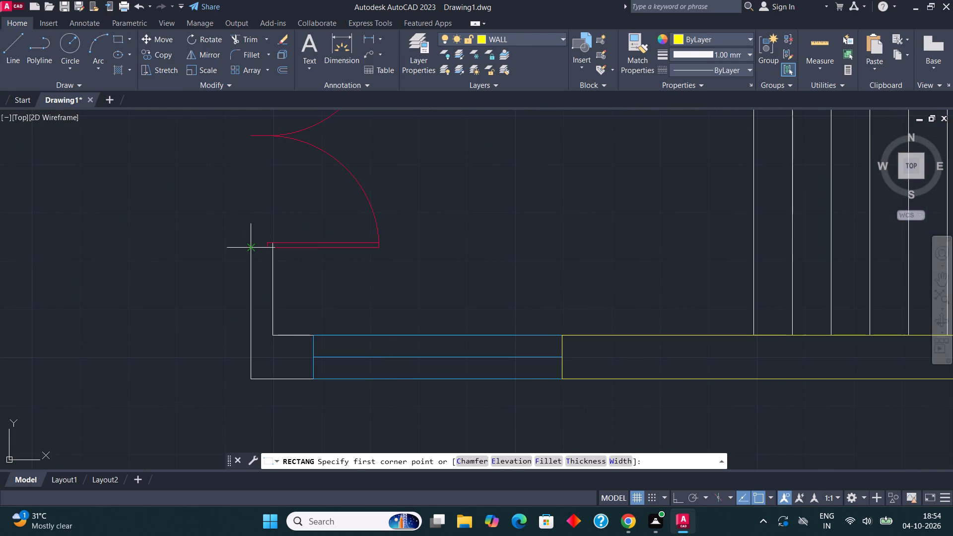
{"action": "left_click", "coordinate": [252, 248]}
{"action": "left_click", "coordinate": [274, 334]}
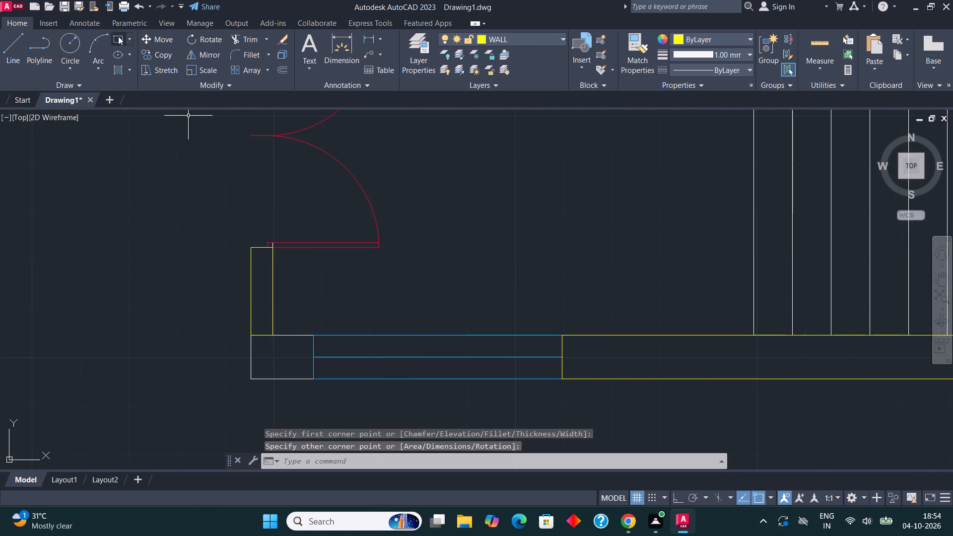
Draw a rectangle over the bottom-left corner wall piece, from its outer corner to the bottom window's upper edge.
{"action": "left_click", "coordinate": [118, 36]}
{"action": "left_click", "coordinate": [253, 376]}
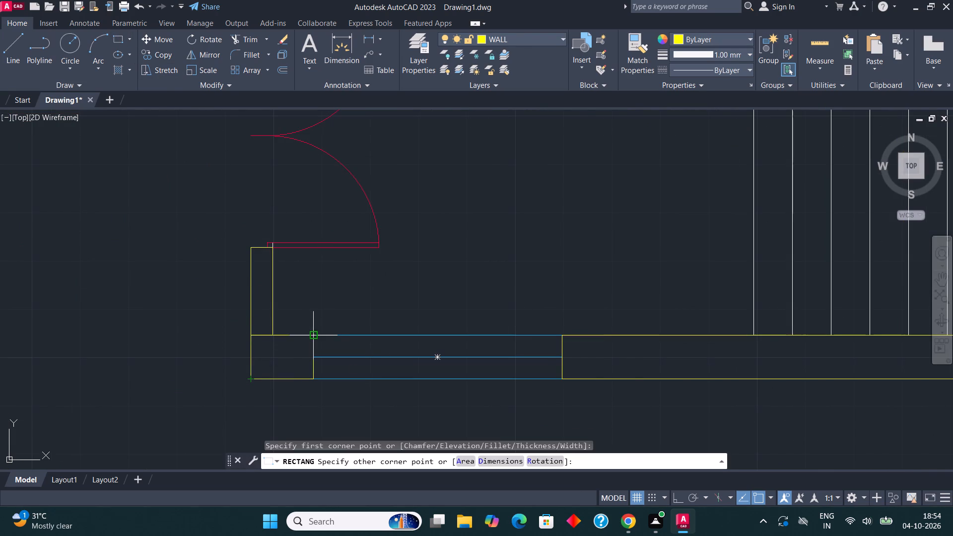
{"action": "left_click", "coordinate": [311, 338]}
Start a solid ByLayer hatch and fill the plot's top, left and right boundary walls.
{"action": "scroll", "coordinate": [308, 322], "scroll_direction": "down", "scroll_amount": 3}
{"action": "middle_click_drag", "start_coordinate": [520, 278], "coordinate": [417, 270]}
{"action": "middle_click_drag", "start_coordinate": [420, 272], "coordinate": [420, 284]}
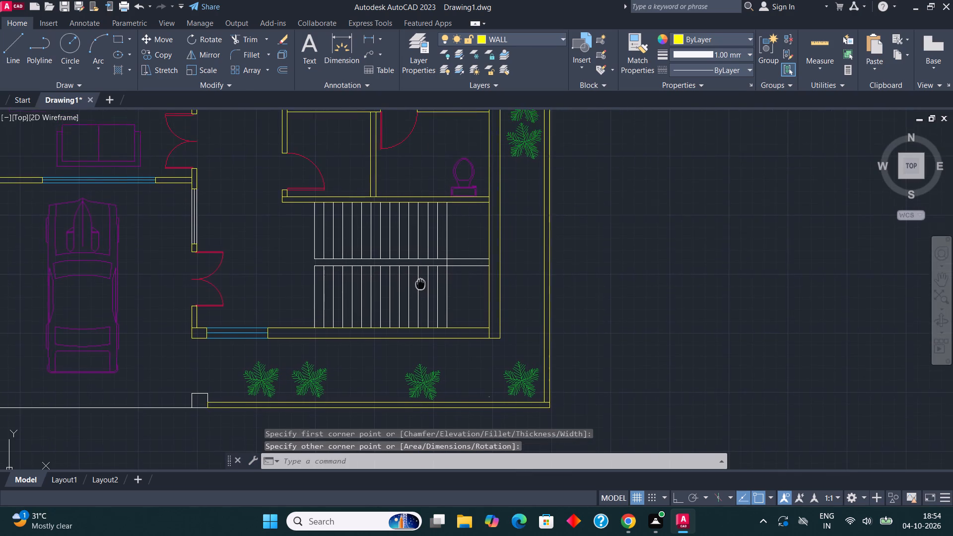
{"action": "middle_click_drag", "start_coordinate": [420, 284], "coordinate": [423, 291]}
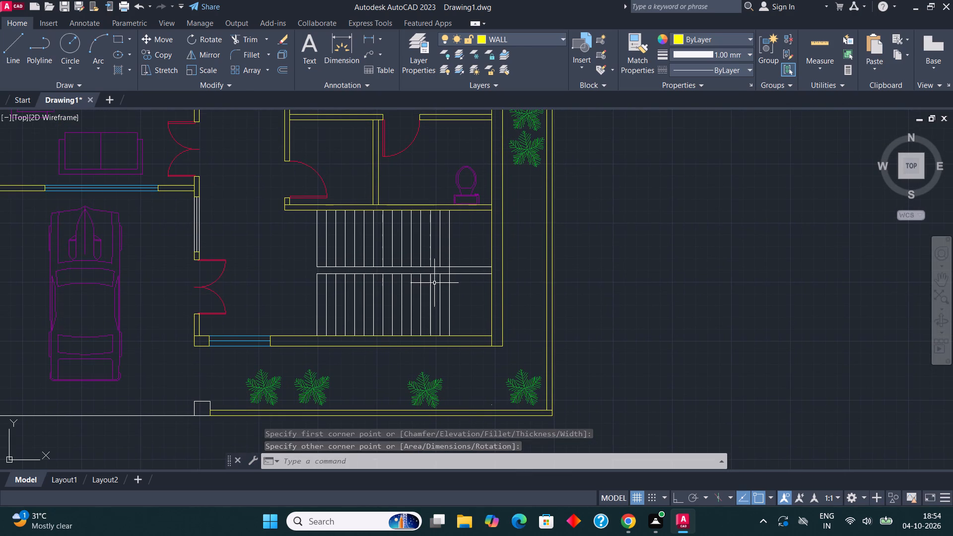
{"action": "middle_click_drag", "start_coordinate": [438, 287], "coordinate": [442, 357]}
{"action": "scroll", "coordinate": [450, 320], "scroll_direction": "down", "scroll_amount": 1}
{"action": "middle_click_drag", "start_coordinate": [247, 288], "coordinate": [283, 389]}
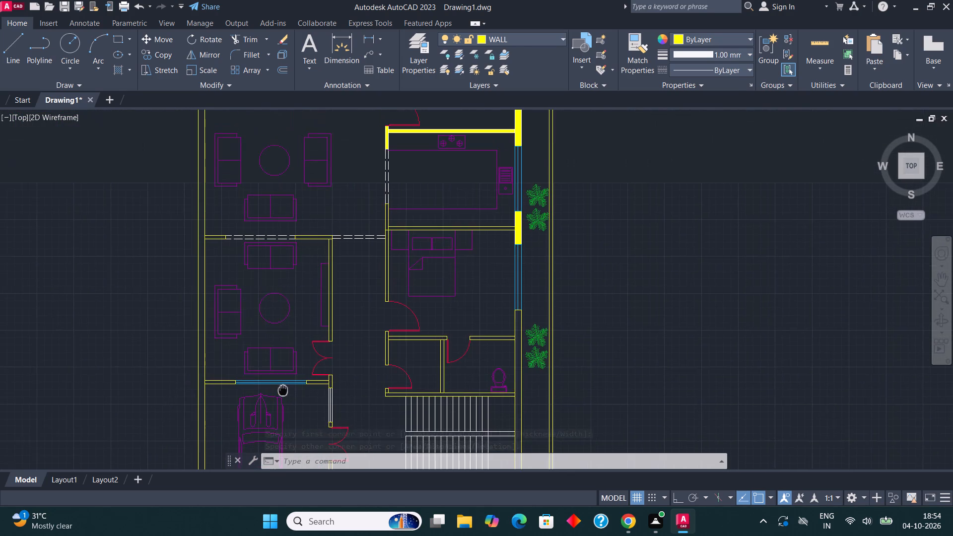
{"action": "middle_click_drag", "start_coordinate": [373, 236], "coordinate": [355, 395]}
{"action": "scroll", "coordinate": [361, 352], "scroll_direction": "down", "scroll_amount": 1}
{"action": "middle_click_drag", "start_coordinate": [321, 317], "coordinate": [417, 394]}
{"action": "scroll", "coordinate": [401, 259], "scroll_direction": "up", "scroll_amount": 2}
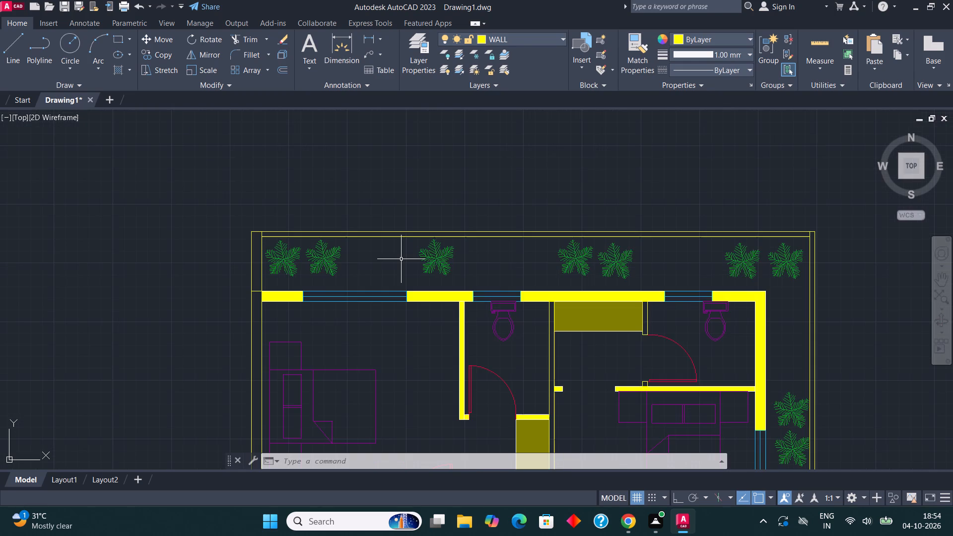
{"action": "key", "text": "h"}
{"action": "key", "text": "Return"}
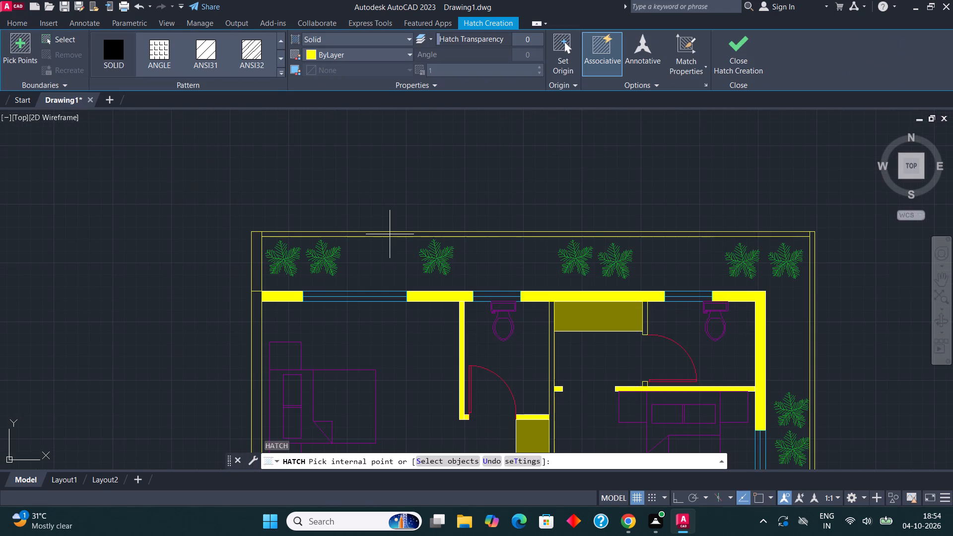
{"action": "left_click", "coordinate": [389, 228]}
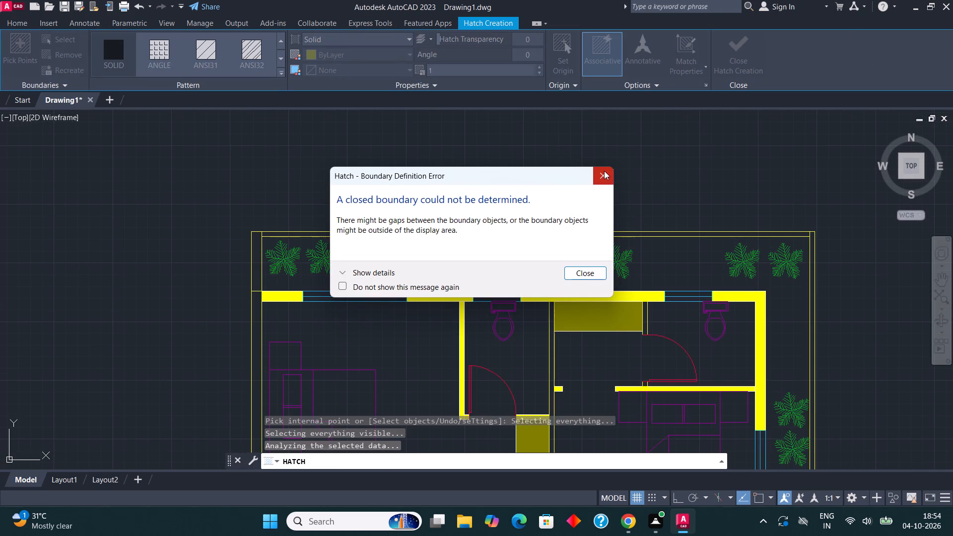
{"action": "left_click", "coordinate": [604, 171]}
{"action": "left_click", "coordinate": [510, 234]}
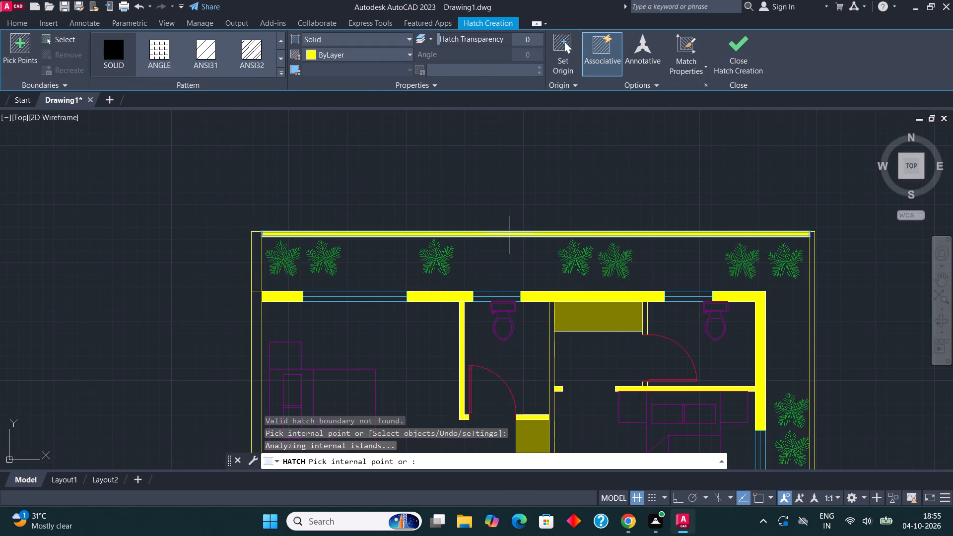
{"action": "left_click", "coordinate": [257, 252]}
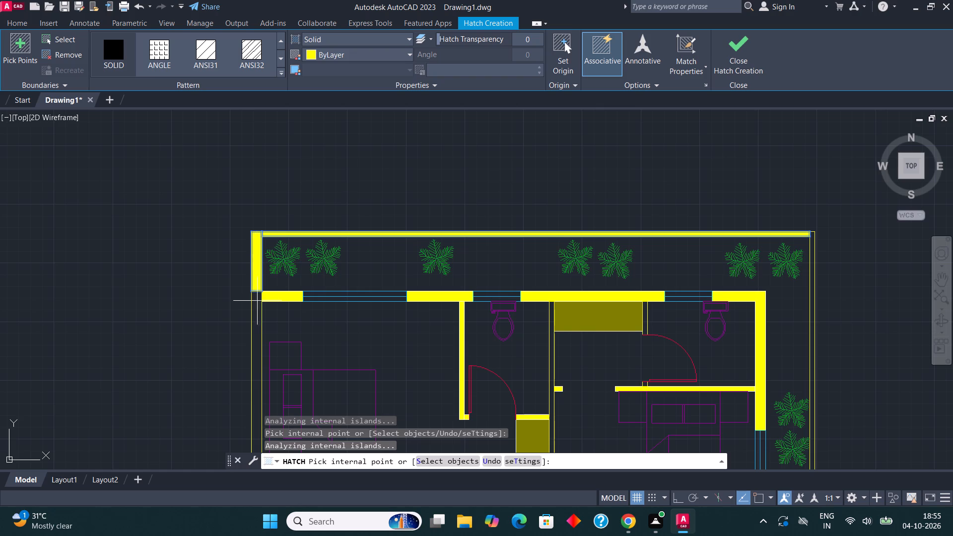
{"action": "left_click", "coordinate": [257, 310]}
{"action": "scroll", "coordinate": [269, 252], "scroll_direction": "down", "scroll_amount": 2}
{"action": "scroll", "coordinate": [481, 285], "scroll_direction": "up", "scroll_amount": 2}
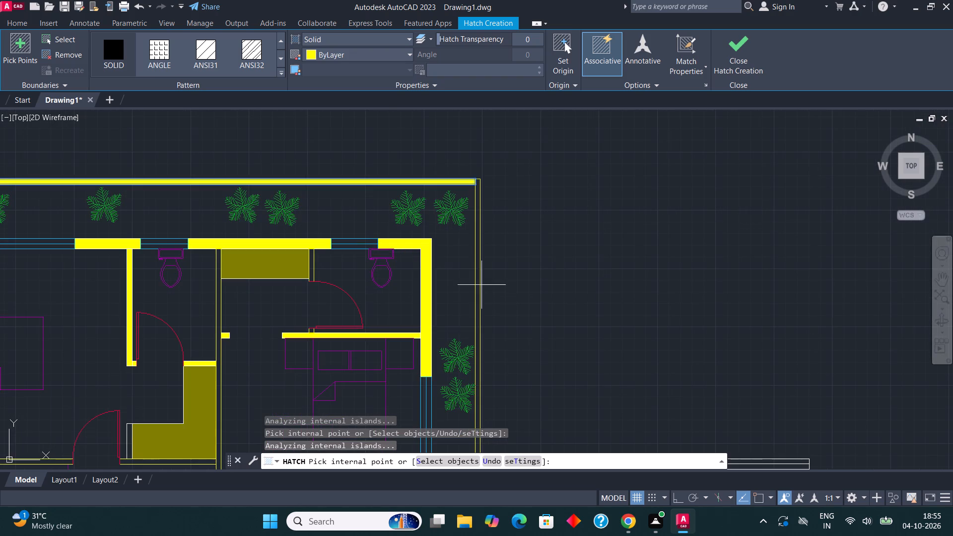
{"action": "left_click", "coordinate": [478, 271]}
Add the wall pieces between the dashed openings, the sitting room's side wall, and the kitchen–lower bedroom corridor and dividing walls to the solid hatch.
{"action": "scroll", "coordinate": [512, 213], "scroll_direction": "down", "scroll_amount": 3}
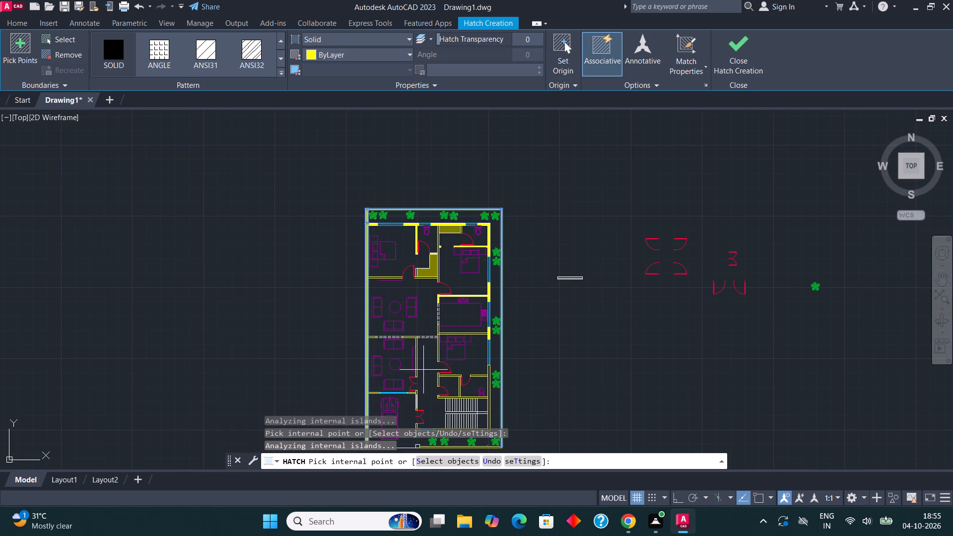
{"action": "scroll", "coordinate": [421, 367], "scroll_direction": "up", "scroll_amount": 3}
{"action": "scroll", "coordinate": [400, 323], "scroll_direction": "up", "scroll_amount": 4}
{"action": "left_click", "coordinate": [403, 310]}
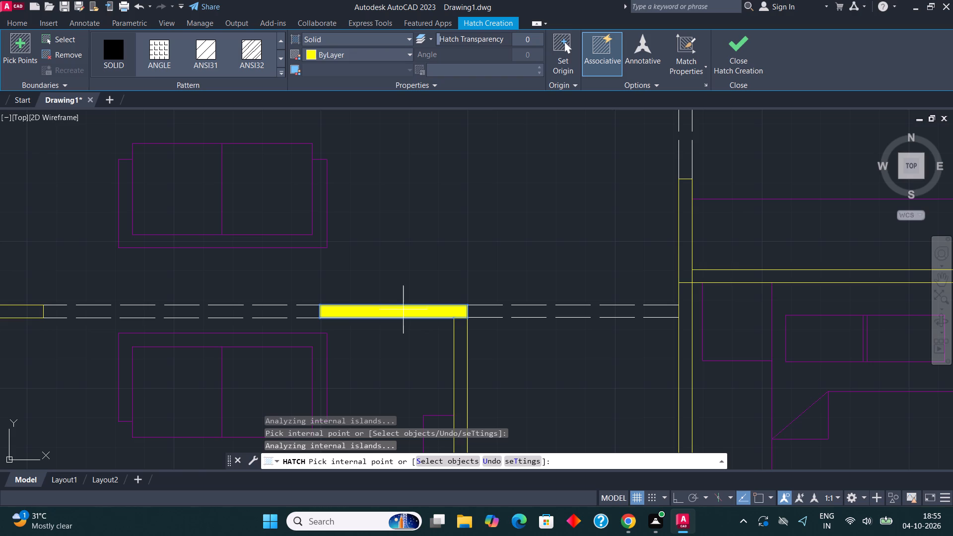
{"action": "left_click", "coordinate": [457, 362]}
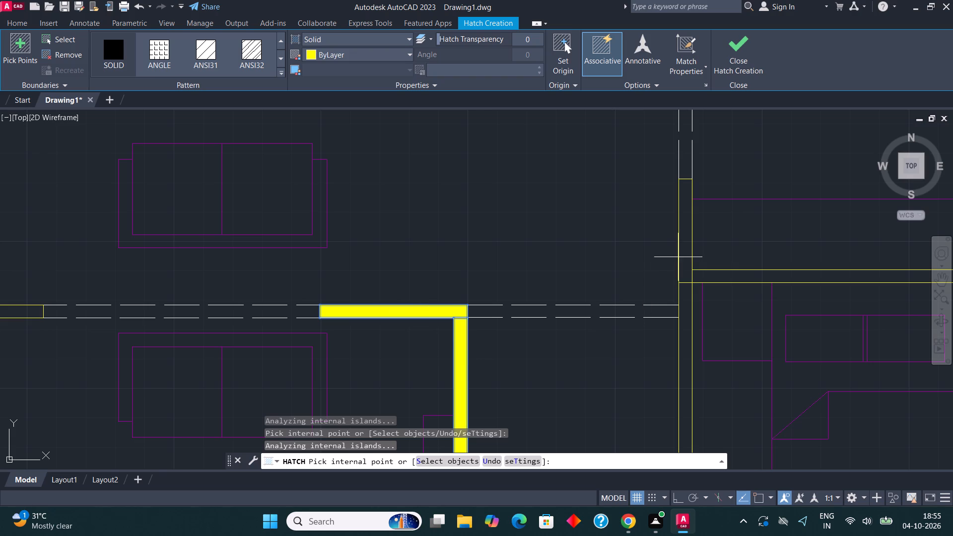
{"action": "left_click", "coordinate": [686, 243]}
{"action": "left_click", "coordinate": [720, 276]}
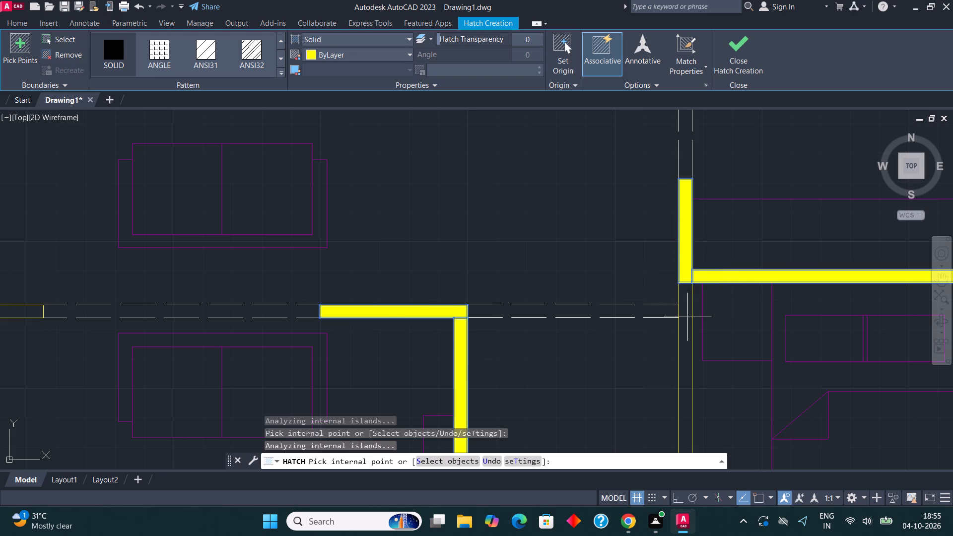
{"action": "left_click", "coordinate": [687, 317]}
Fill the wall below the upper-left bedroom with solid hatch on both sides of its door.
{"action": "scroll", "coordinate": [377, 270], "scroll_direction": "down", "scroll_amount": 3}
{"action": "scroll", "coordinate": [478, 263], "scroll_direction": "down", "scroll_amount": 1}
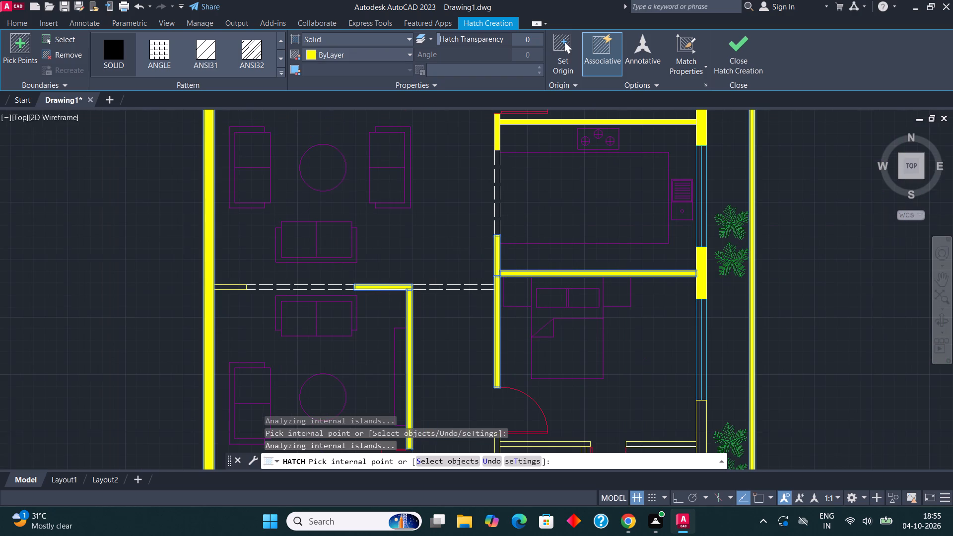
{"action": "scroll", "coordinate": [472, 265], "scroll_direction": "down", "scroll_amount": 2}
{"action": "scroll", "coordinate": [425, 184], "scroll_direction": "up", "scroll_amount": 2}
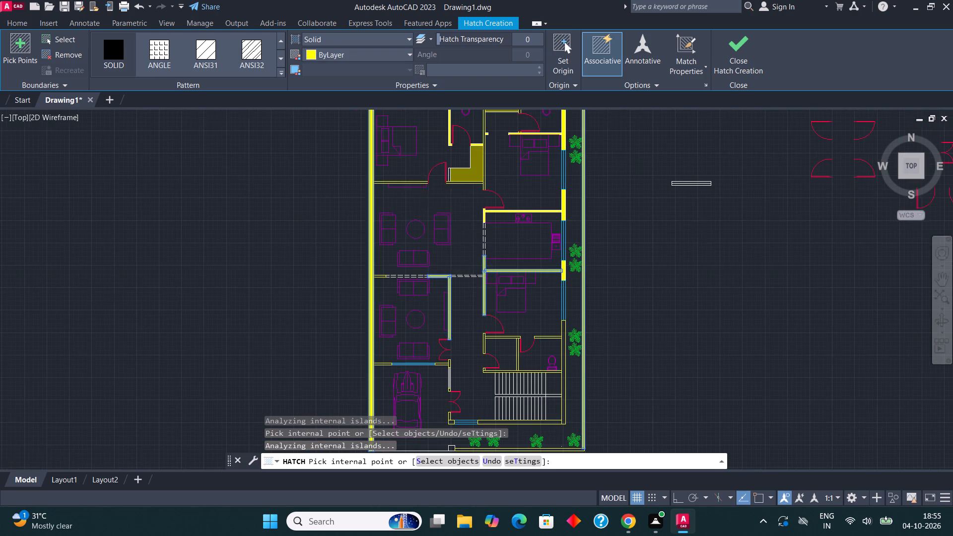
{"action": "scroll", "coordinate": [425, 184], "scroll_direction": "up", "scroll_amount": 2}
{"action": "left_click", "coordinate": [398, 178]}
{"action": "left_click", "coordinate": [545, 181]}
Fill the wall above the car porch with solid hatch on both sides of its window, plus the short wall below the double door.
{"action": "scroll", "coordinate": [490, 223], "scroll_direction": "down", "scroll_amount": 2}
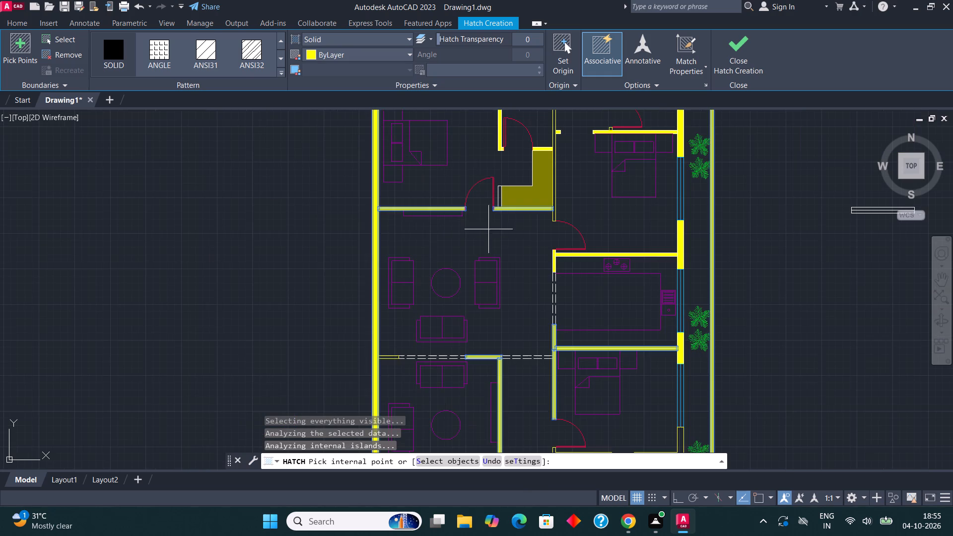
{"action": "scroll", "coordinate": [485, 248], "scroll_direction": "down", "scroll_amount": 1}
{"action": "scroll", "coordinate": [531, 203], "scroll_direction": "down", "scroll_amount": 1}
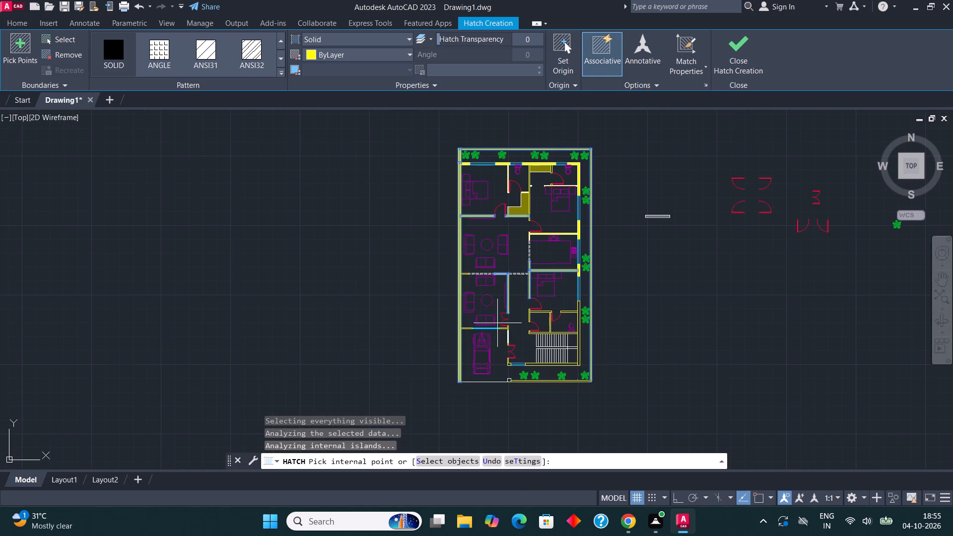
{"action": "scroll", "coordinate": [497, 323], "scroll_direction": "up", "scroll_amount": 5}
{"action": "left_click", "coordinate": [508, 352]}
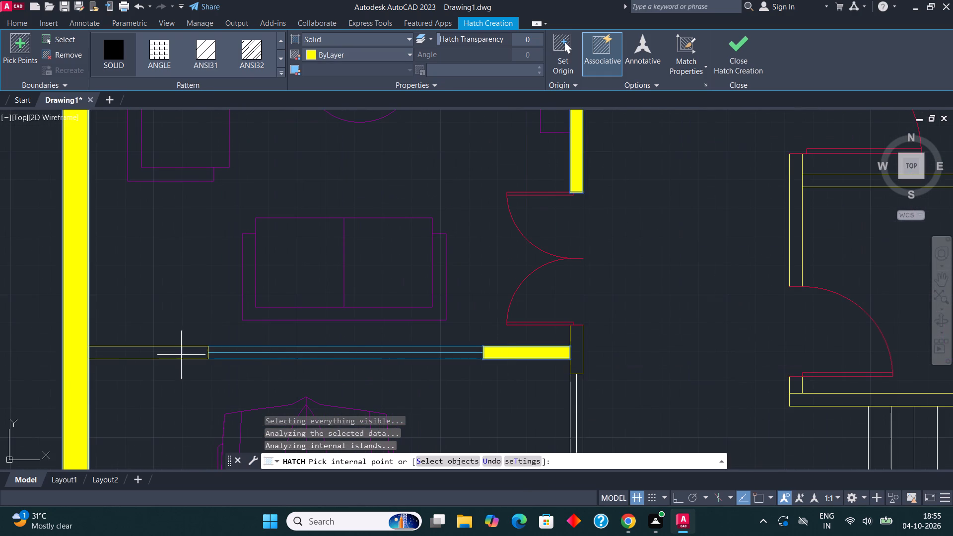
{"action": "left_click", "coordinate": [144, 354]}
{"action": "left_click", "coordinate": [571, 345]}
Solid-hatch the small room's upper wall, its corridor wall pieces around the door, and the wall above the staircase.
{"action": "scroll", "coordinate": [494, 355], "scroll_direction": "down", "scroll_amount": 1}
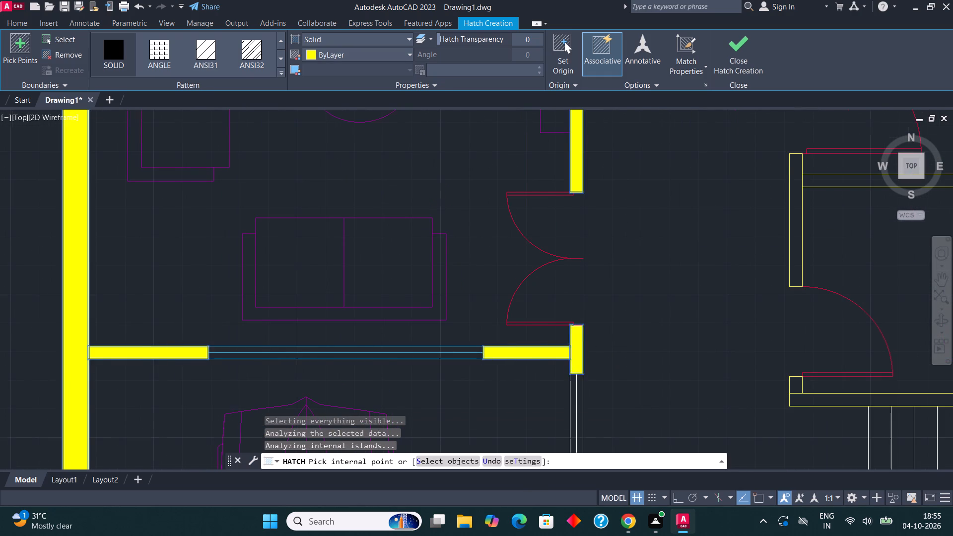
{"action": "scroll", "coordinate": [494, 355], "scroll_direction": "down", "scroll_amount": 2}
{"action": "scroll", "coordinate": [613, 336], "scroll_direction": "up", "scroll_amount": 3}
{"action": "left_click", "coordinate": [547, 243]}
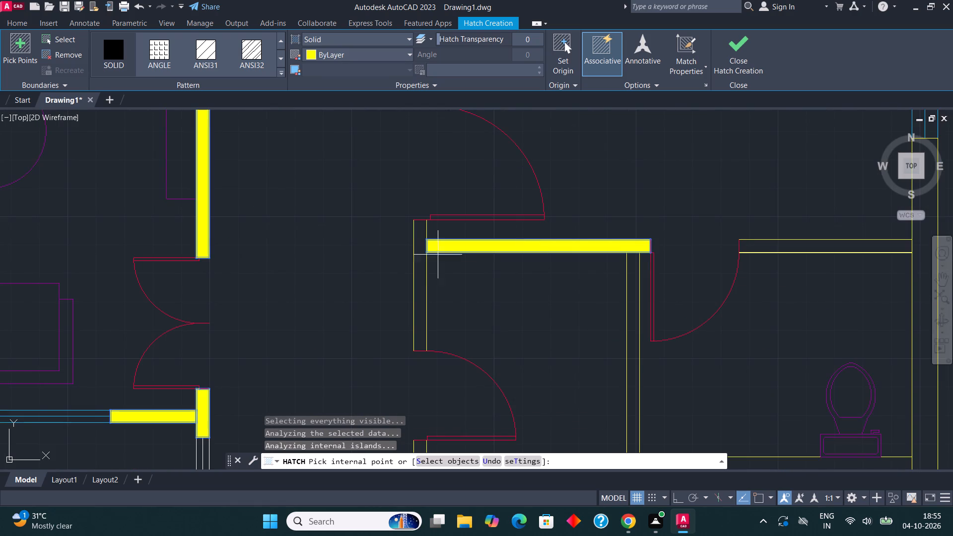
{"action": "left_click", "coordinate": [421, 249]}
{"action": "scroll", "coordinate": [441, 253], "scroll_direction": "down", "scroll_amount": 3}
{"action": "scroll", "coordinate": [442, 340], "scroll_direction": "up", "scroll_amount": 3}
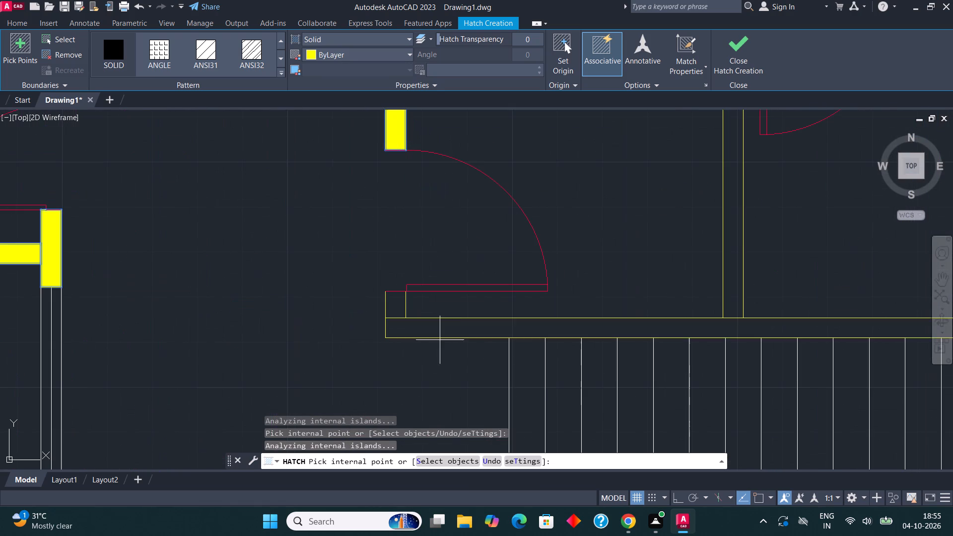
{"action": "left_click", "coordinate": [424, 335]}
{"action": "left_click", "coordinate": [395, 301]}
Solid-hatch the partition beside the lower toilet, the wall beside the toilet door, and the right exterior wall below the bedroom window.
{"action": "scroll", "coordinate": [400, 325], "scroll_direction": "down", "scroll_amount": 3}
{"action": "scroll", "coordinate": [518, 266], "scroll_direction": "up", "scroll_amount": 2}
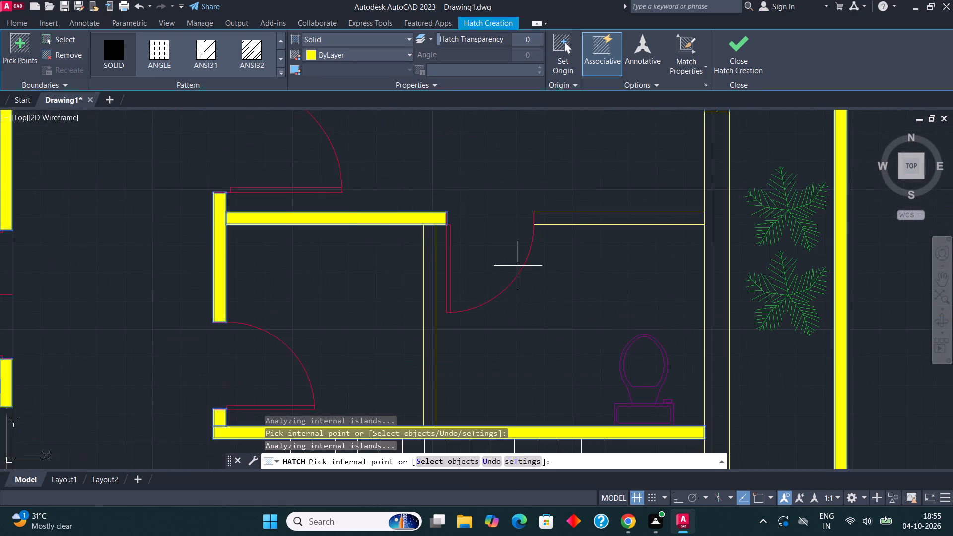
{"action": "left_click", "coordinate": [429, 283]}
{"action": "left_click", "coordinate": [645, 219]}
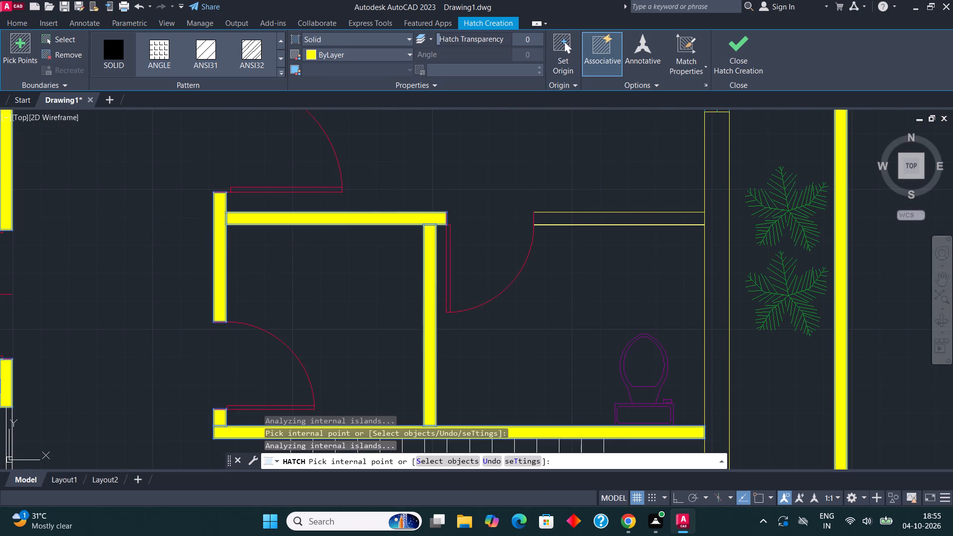
{"action": "left_click", "coordinate": [710, 266]}
Solid-hatch the exterior wall below the staircase, the bottom-left corner piece and the wall piece below the double entrance door.
{"action": "scroll", "coordinate": [606, 261], "scroll_direction": "down", "scroll_amount": 4}
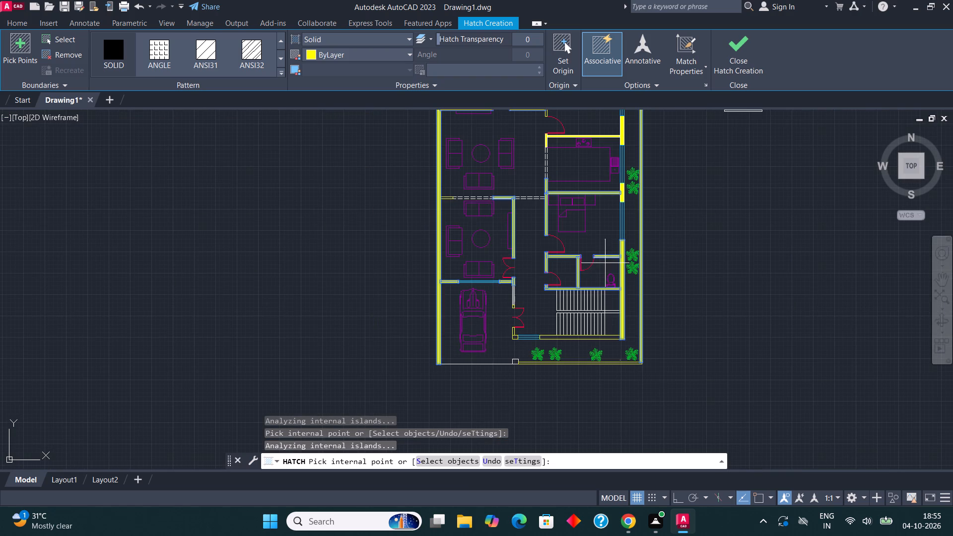
{"action": "scroll", "coordinate": [577, 337], "scroll_direction": "up", "scroll_amount": 4}
{"action": "left_click", "coordinate": [577, 336]}
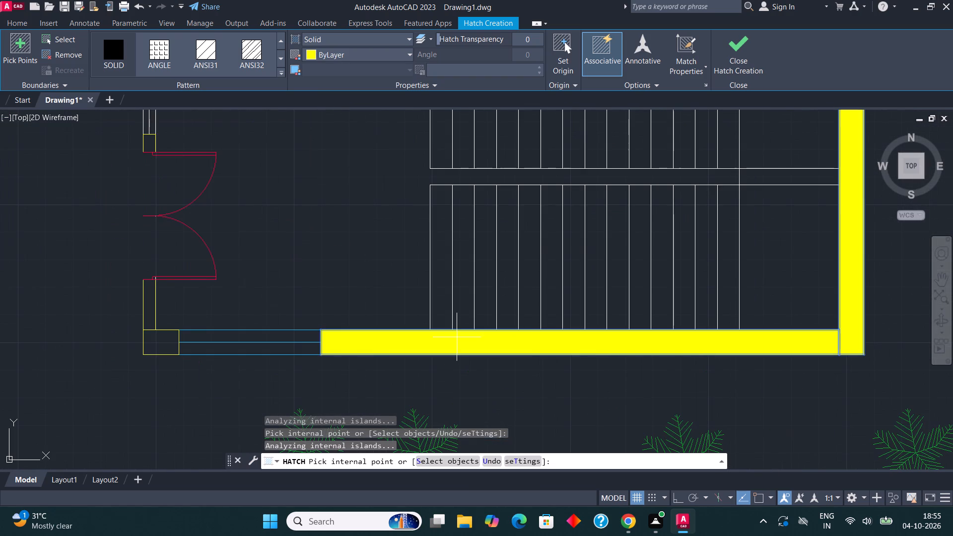
{"action": "left_click", "coordinate": [166, 340]}
{"action": "left_click", "coordinate": [151, 310]}
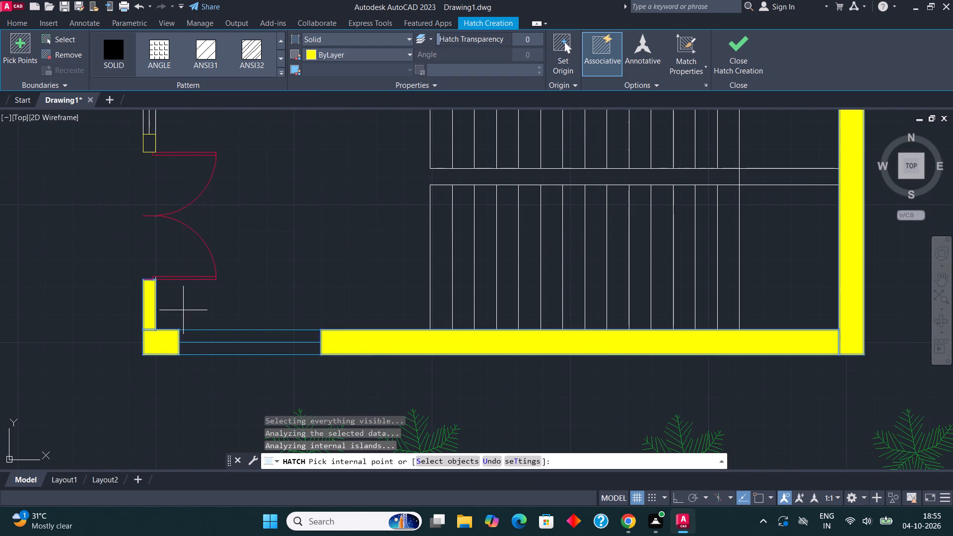
Solid-hatch the small wall piece between the car porch's side window and the double entrance door.
{"action": "scroll", "coordinate": [263, 309], "scroll_direction": "down", "scroll_amount": 3}
{"action": "middle_click_drag", "start_coordinate": [175, 274], "coordinate": [175, 274]}
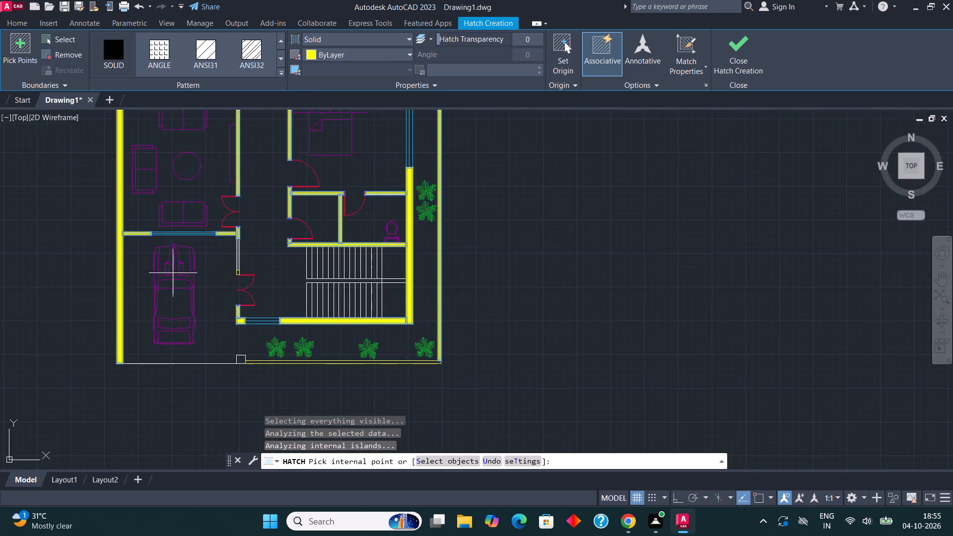
{"action": "middle_click_drag", "start_coordinate": [175, 274], "coordinate": [280, 356]}
{"action": "scroll", "coordinate": [265, 329], "scroll_direction": "up", "scroll_amount": 3}
{"action": "scroll", "coordinate": [274, 331], "scroll_direction": "down", "scroll_amount": 2}
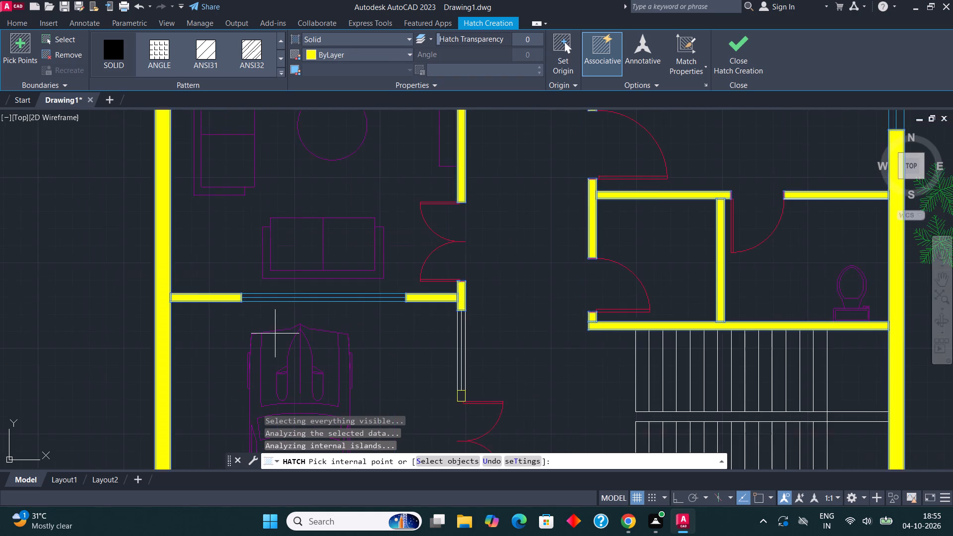
{"action": "scroll", "coordinate": [275, 334], "scroll_direction": "down", "scroll_amount": 1}
{"action": "scroll", "coordinate": [398, 371], "scroll_direction": "up", "scroll_amount": 4}
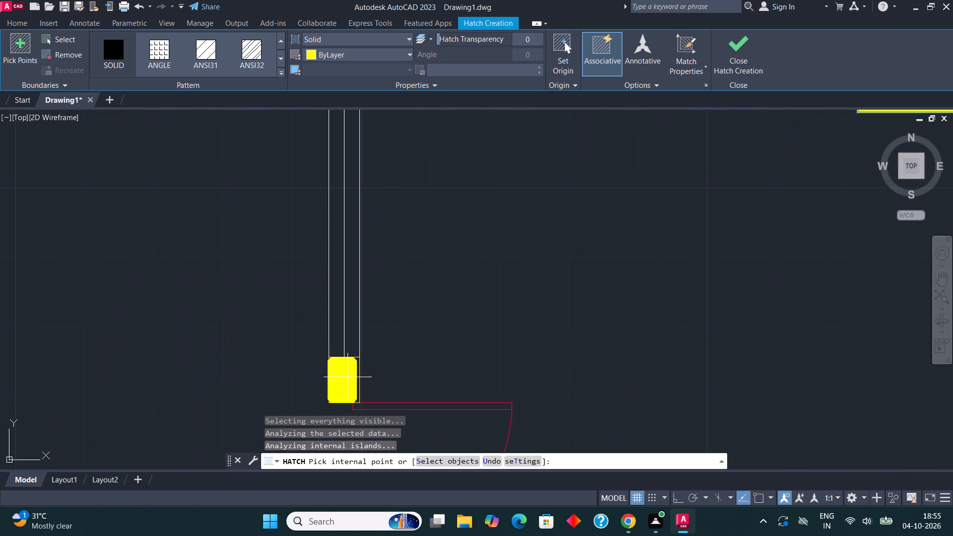
{"action": "left_click", "coordinate": [347, 377]}
Solid-hatch the short wall piece joining the left boundary wall to the dashed opening between the sitting areas.
{"action": "scroll", "coordinate": [389, 349], "scroll_direction": "down", "scroll_amount": 3}
{"action": "scroll", "coordinate": [440, 277], "scroll_direction": "down", "scroll_amount": 1}
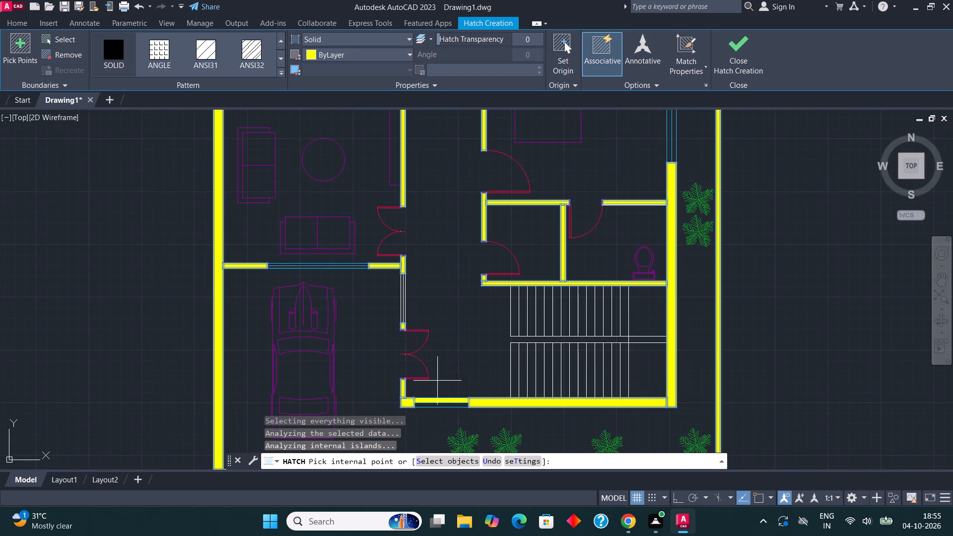
{"action": "middle_click_drag", "start_coordinate": [440, 326], "coordinate": [444, 392]}
{"action": "middle_click_drag", "start_coordinate": [456, 237], "coordinate": [452, 335]}
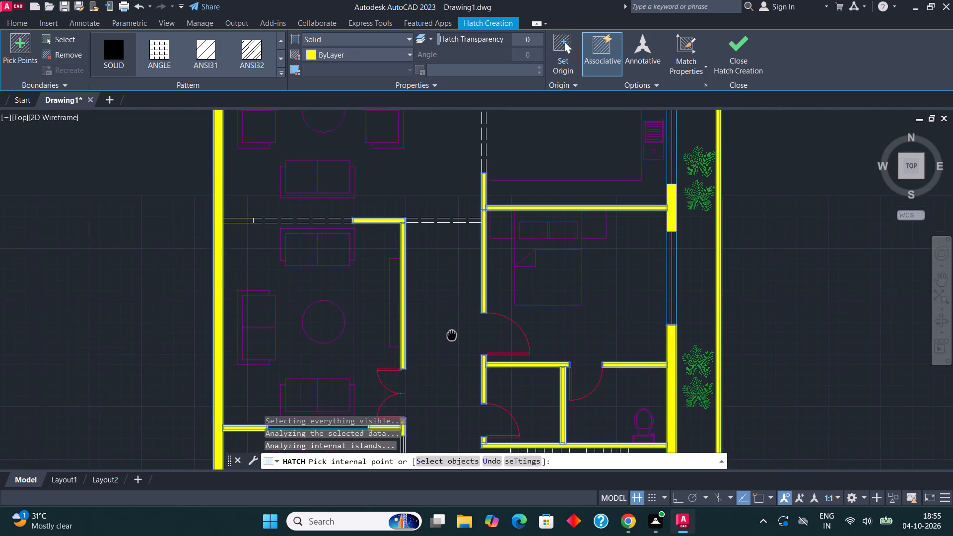
{"action": "middle_click_drag", "start_coordinate": [452, 335], "coordinate": [452, 347]}
{"action": "scroll", "coordinate": [229, 239], "scroll_direction": "up", "scroll_amount": 2}
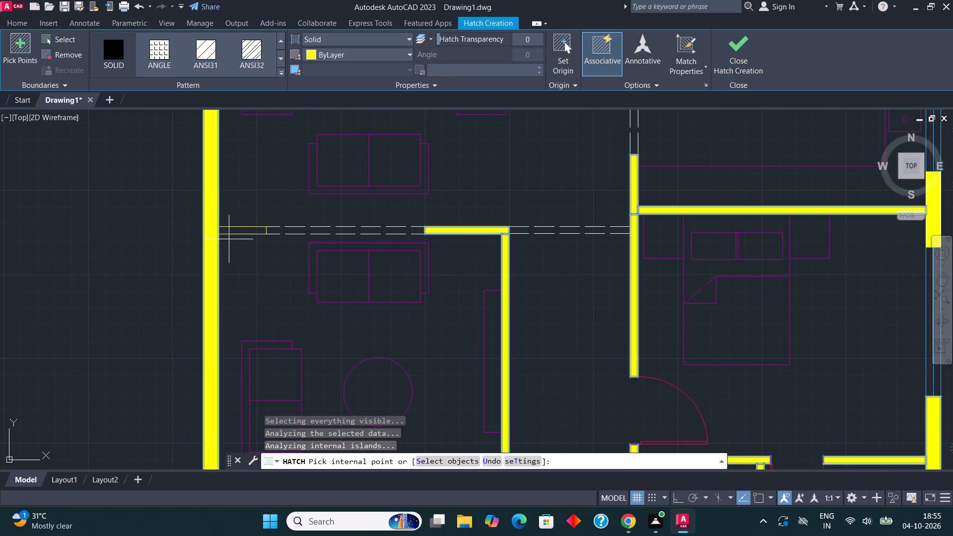
{"action": "left_click", "coordinate": [241, 231]}
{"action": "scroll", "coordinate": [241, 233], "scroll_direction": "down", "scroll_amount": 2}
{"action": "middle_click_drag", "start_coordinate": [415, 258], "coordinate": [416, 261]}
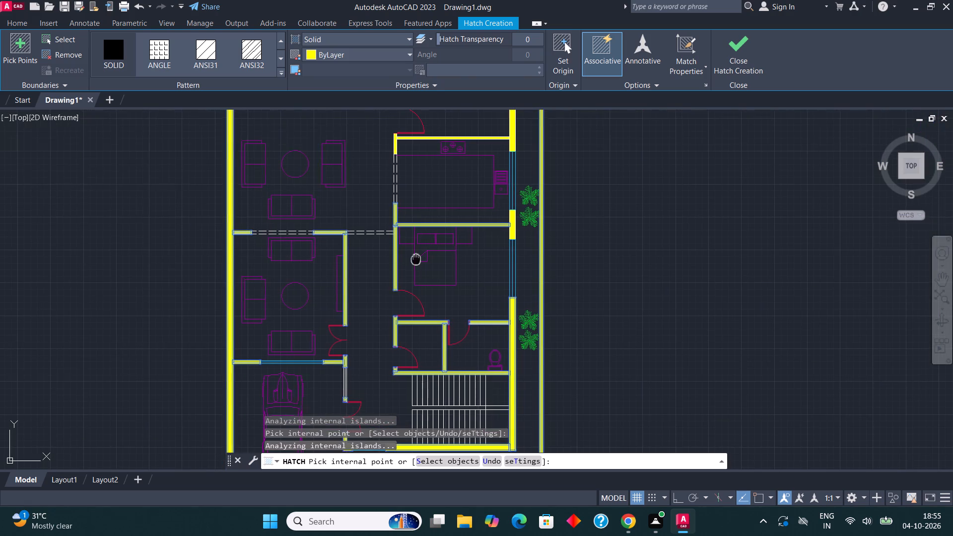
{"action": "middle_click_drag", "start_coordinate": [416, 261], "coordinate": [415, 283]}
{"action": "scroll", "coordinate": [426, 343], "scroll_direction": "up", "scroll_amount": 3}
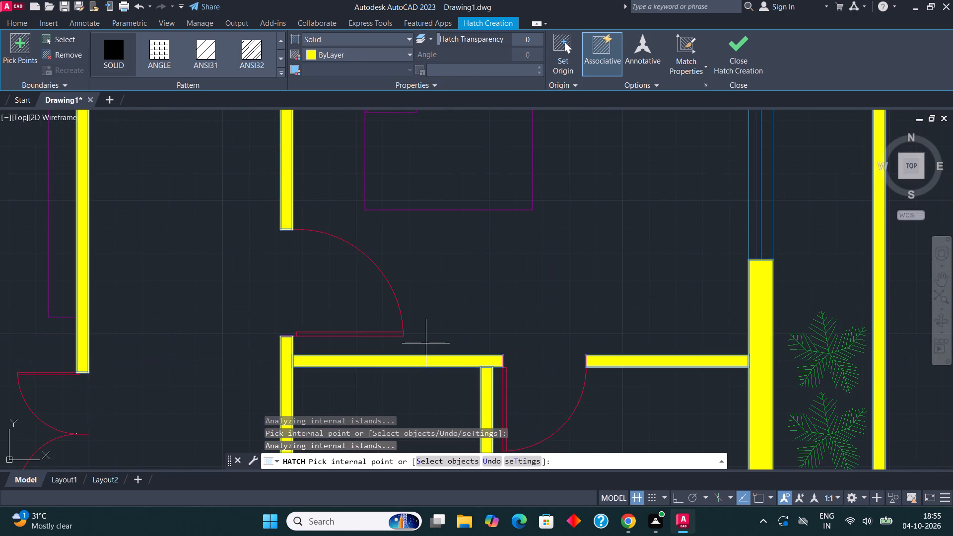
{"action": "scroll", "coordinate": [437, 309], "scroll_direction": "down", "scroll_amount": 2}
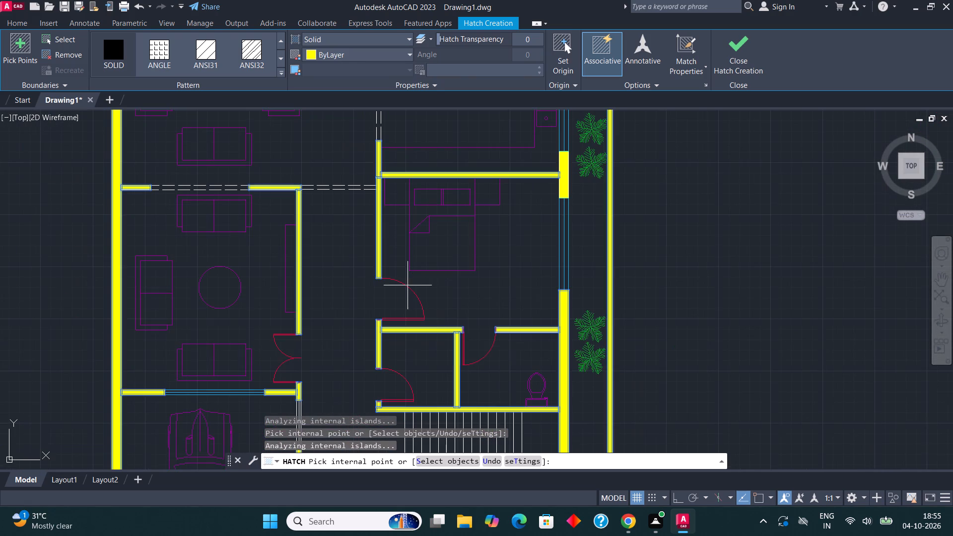
Solid-hatch the long vertical wall between the two upper bedrooms, down to the upper-right bedroom's door.
{"action": "middle_click_drag", "start_coordinate": [398, 259], "coordinate": [413, 377]}
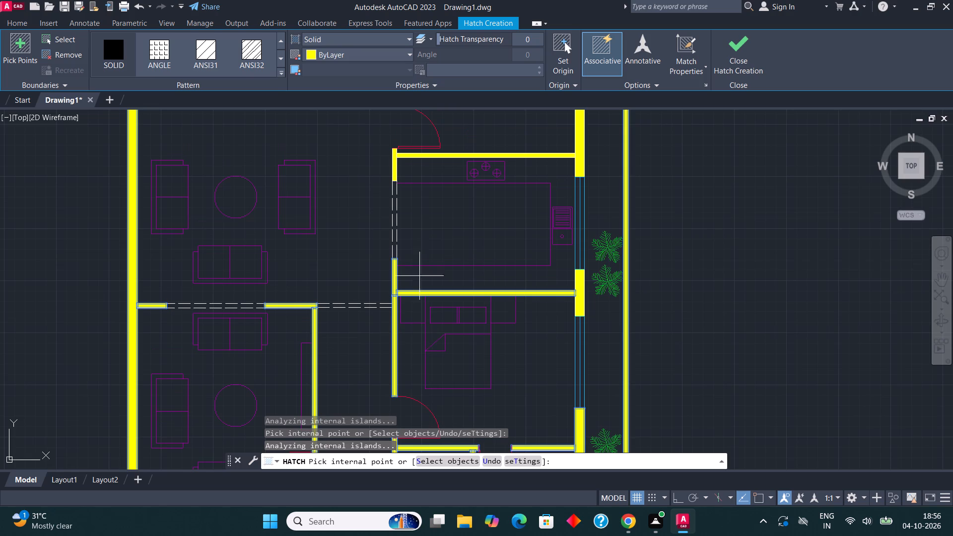
{"action": "middle_click_drag", "start_coordinate": [433, 240], "coordinate": [439, 348]}
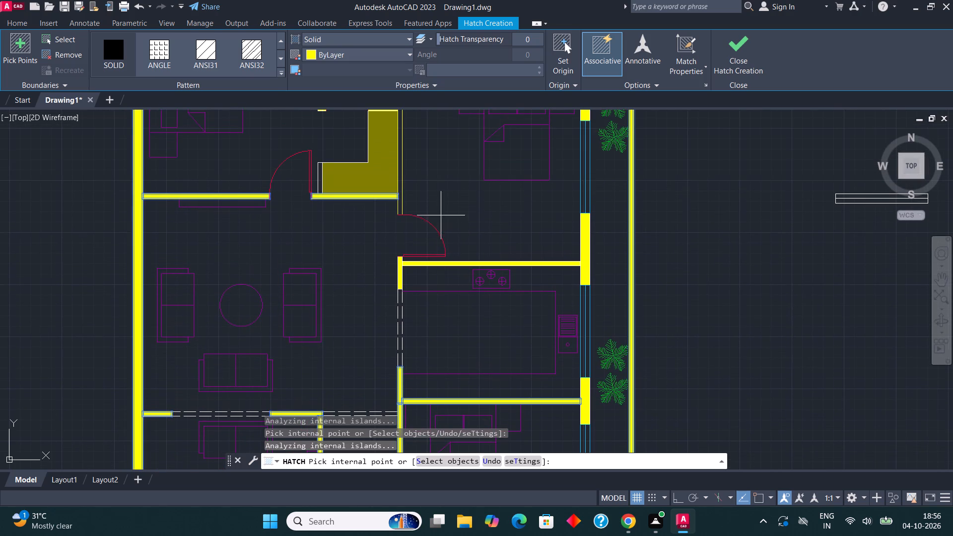
{"action": "middle_click_drag", "start_coordinate": [443, 212], "coordinate": [440, 281]}
{"action": "left_click", "coordinate": [399, 230]}
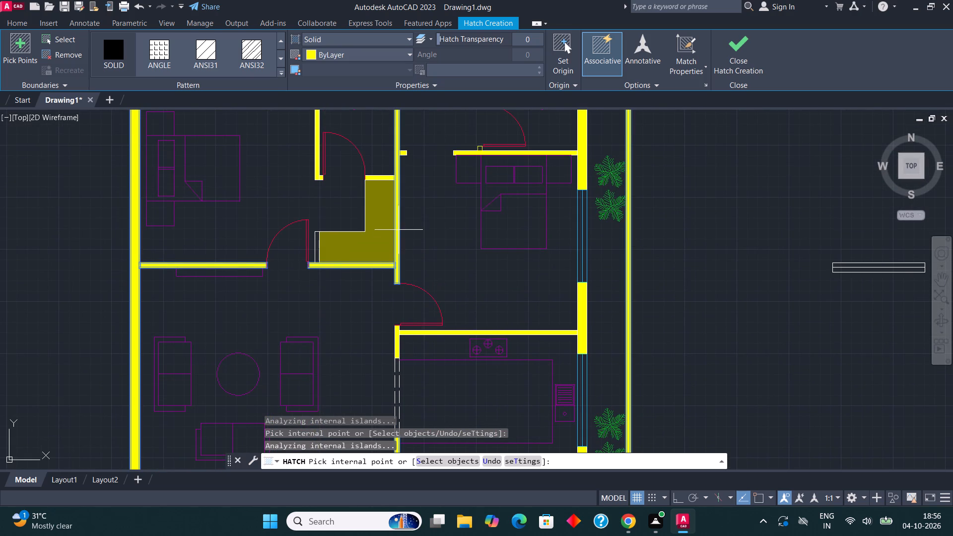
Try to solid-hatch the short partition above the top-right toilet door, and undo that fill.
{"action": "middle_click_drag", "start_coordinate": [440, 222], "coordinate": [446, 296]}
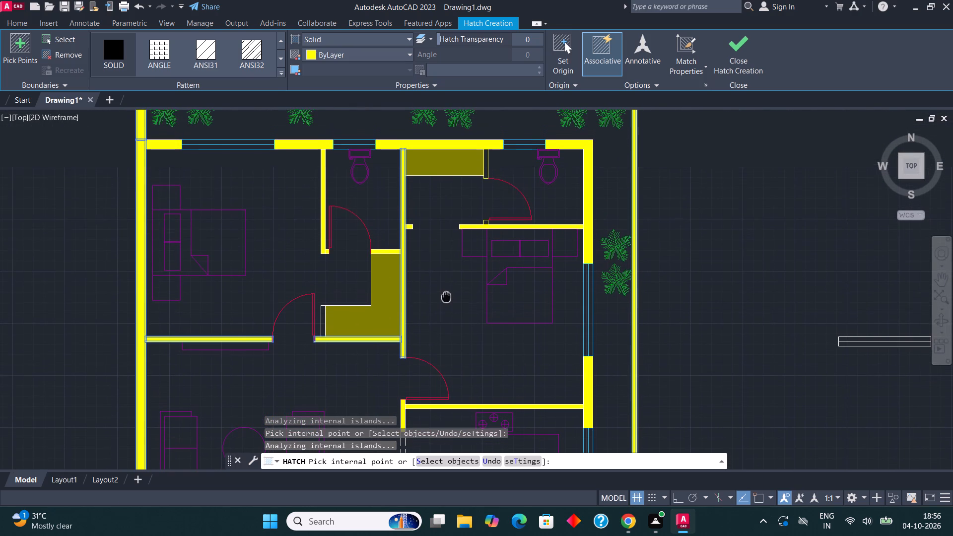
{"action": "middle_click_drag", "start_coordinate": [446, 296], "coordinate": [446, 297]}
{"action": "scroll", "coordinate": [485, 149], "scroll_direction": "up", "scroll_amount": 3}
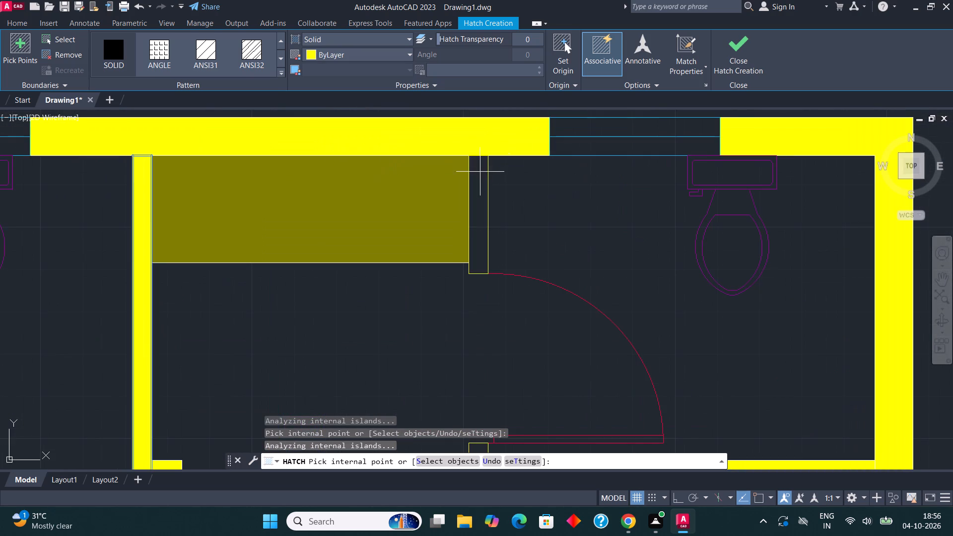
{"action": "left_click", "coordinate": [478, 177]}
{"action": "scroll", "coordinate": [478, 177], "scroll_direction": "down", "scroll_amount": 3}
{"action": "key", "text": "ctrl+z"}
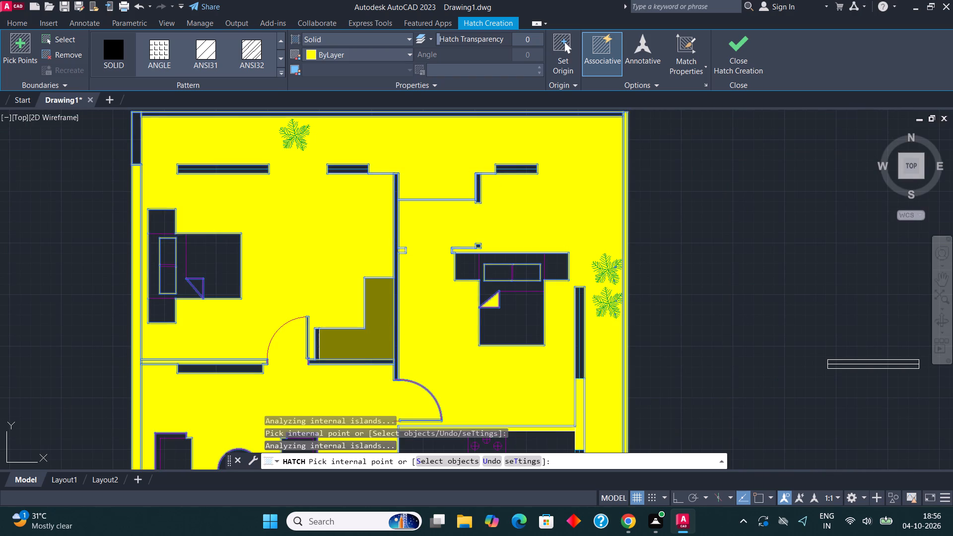
Solid-hatch the two short wall pieces above and below the top-right toilet door.
{"action": "scroll", "coordinate": [491, 192], "scroll_direction": "up", "scroll_amount": 3}
{"action": "left_click", "coordinate": [432, 176]}
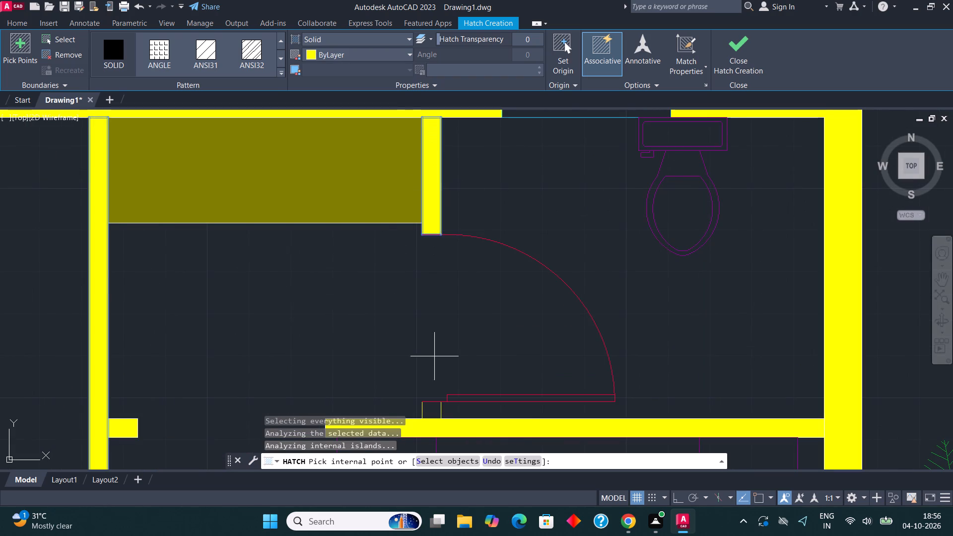
{"action": "scroll", "coordinate": [436, 360], "scroll_direction": "down", "scroll_amount": 2}
{"action": "scroll", "coordinate": [433, 381], "scroll_direction": "up", "scroll_amount": 2}
{"action": "left_click", "coordinate": [433, 381]}
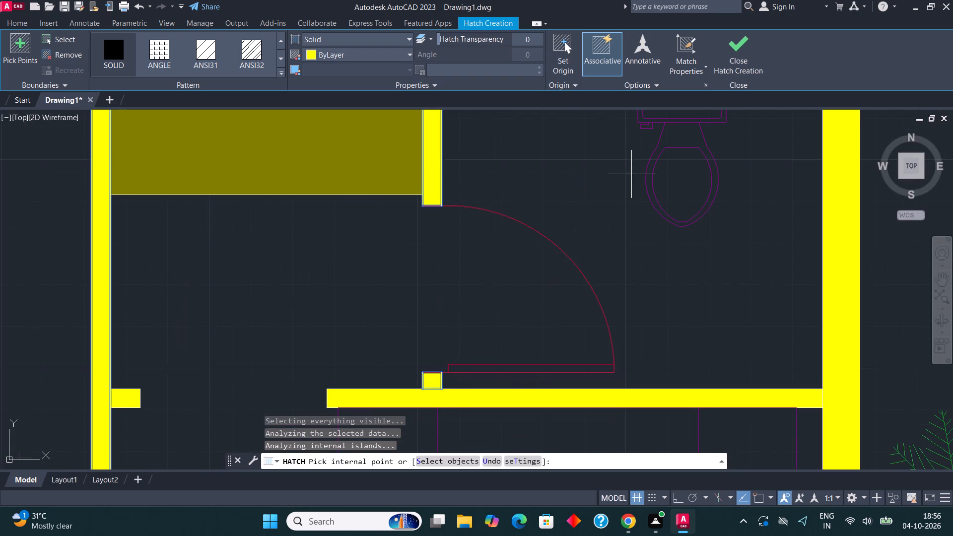
{"action": "left_click", "coordinate": [735, 49]}
Solid-hatch the short wall piece between the top-left bedroom door and the L-shaped hatched wardrobe.
{"action": "scroll", "coordinate": [456, 191], "scroll_direction": "down", "scroll_amount": 3}
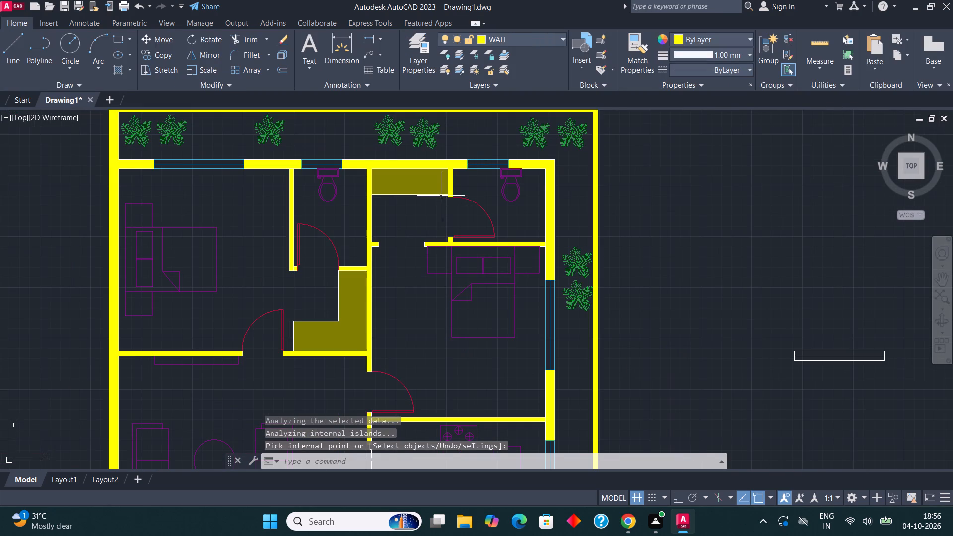
{"action": "middle_click_drag", "start_coordinate": [240, 279], "coordinate": [288, 198]}
{"action": "scroll", "coordinate": [313, 218], "scroll_direction": "up", "scroll_amount": 1}
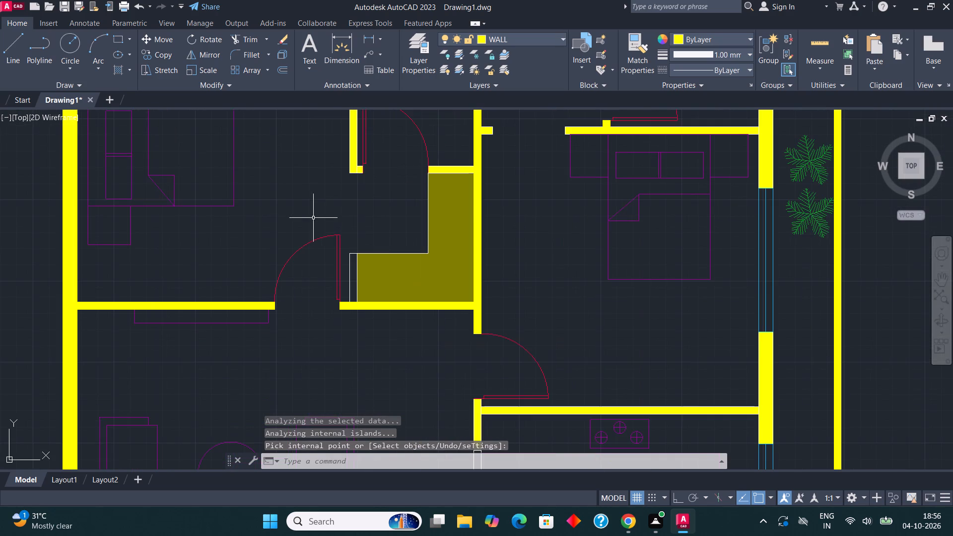
{"action": "key", "text": "h"}
{"action": "key", "text": "Return"}
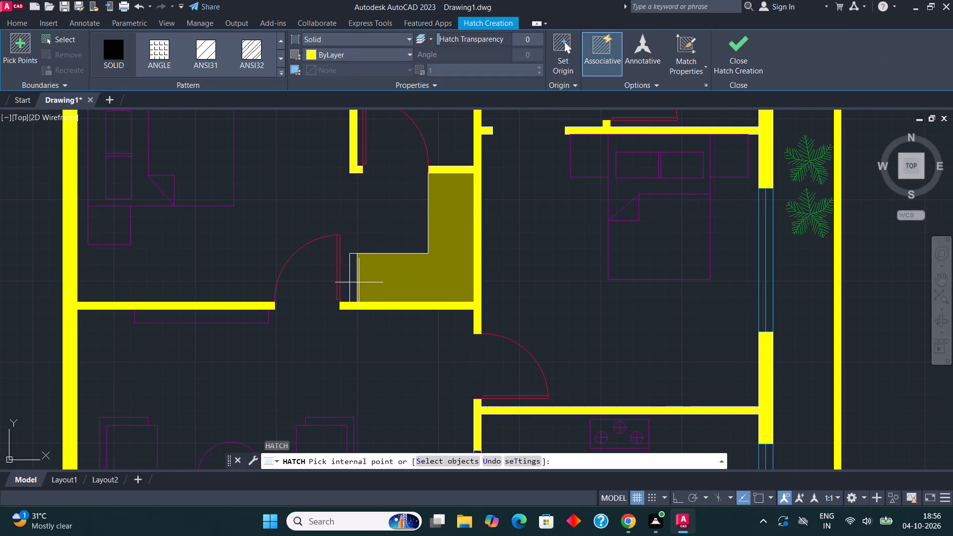
{"action": "left_click", "coordinate": [353, 275]}
{"action": "left_click", "coordinate": [735, 49]}
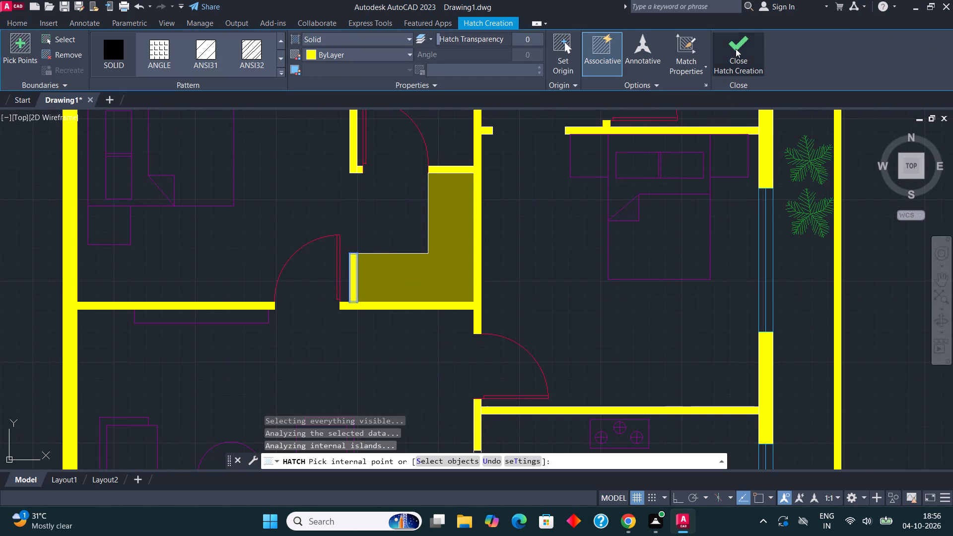
Solid-hatch the square pillar on the front boundary line between the car porch opening and the planted strip.
{"action": "scroll", "coordinate": [726, 86], "scroll_direction": "down", "scroll_amount": 1}
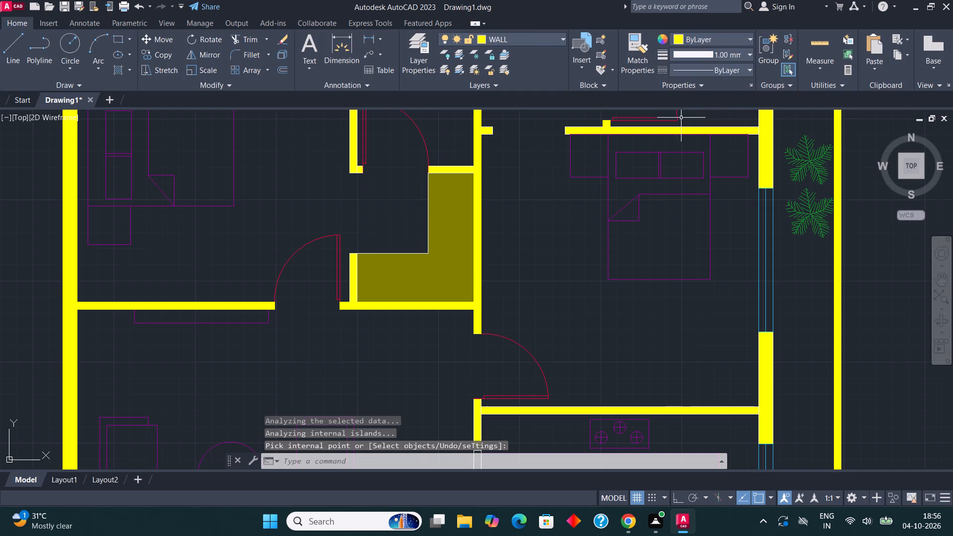
{"action": "scroll", "coordinate": [461, 263], "scroll_direction": "down", "scroll_amount": 2}
{"action": "middle_click_drag", "start_coordinate": [474, 262], "coordinate": [452, 201]}
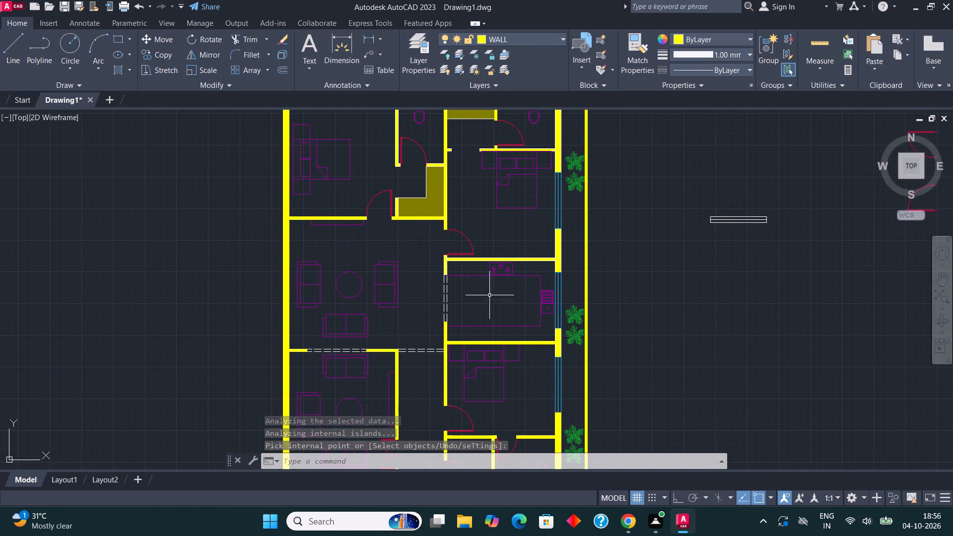
{"action": "middle_click_drag", "start_coordinate": [471, 261], "coordinate": [450, 182]}
{"action": "middle_click_drag", "start_coordinate": [446, 319], "coordinate": [439, 231]}
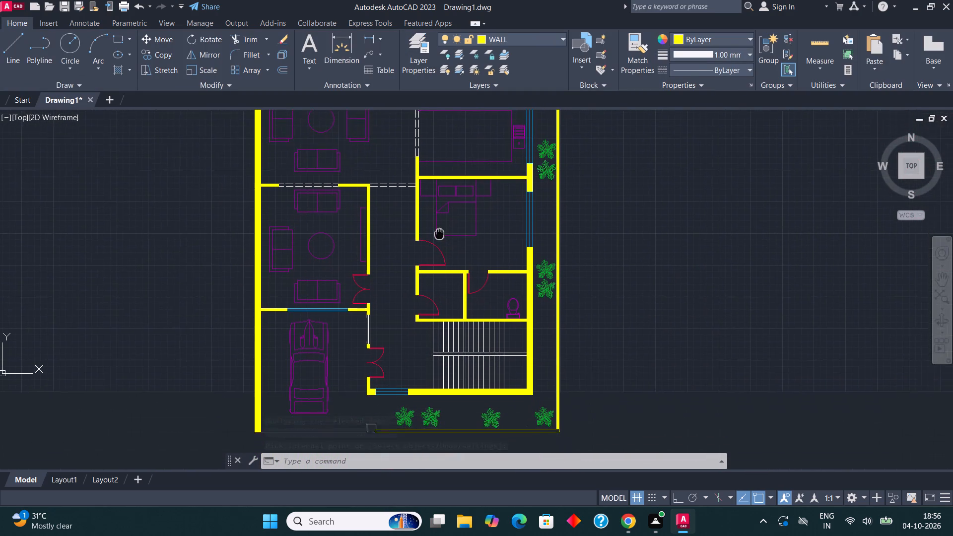
{"action": "middle_click_drag", "start_coordinate": [439, 231], "coordinate": [437, 212]}
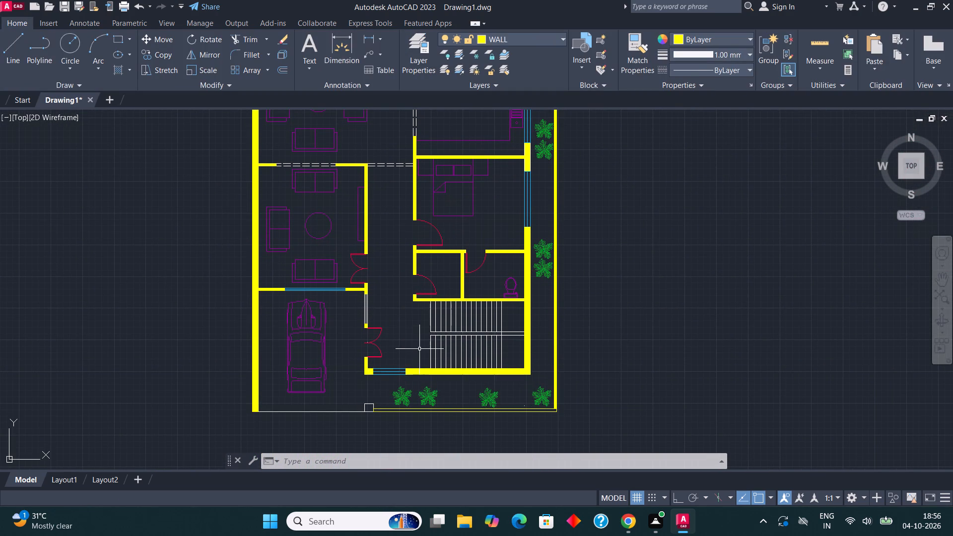
{"action": "middle_click_drag", "start_coordinate": [388, 408], "coordinate": [394, 350]}
{"action": "scroll", "coordinate": [385, 351], "scroll_direction": "up", "scroll_amount": 3}
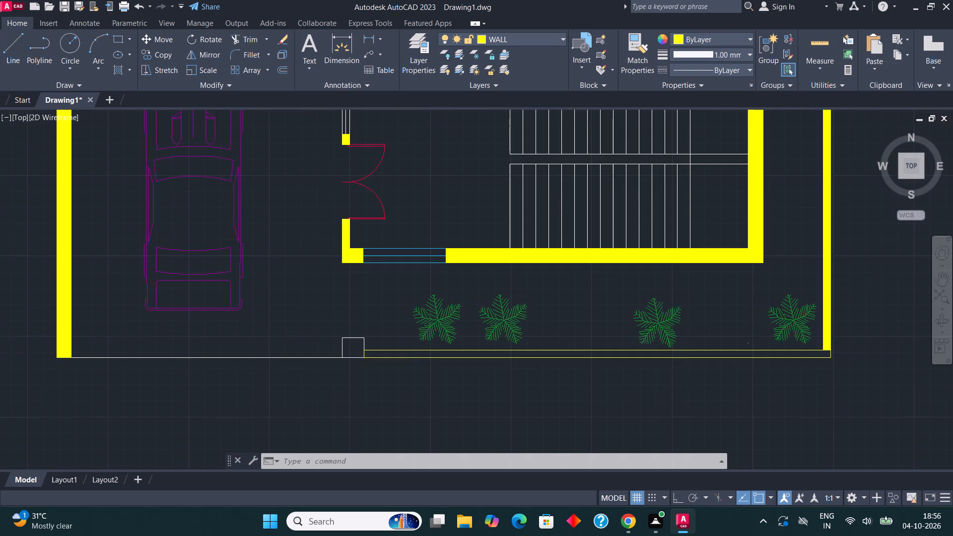
{"action": "key", "text": "h"}
{"action": "key", "text": "Return"}
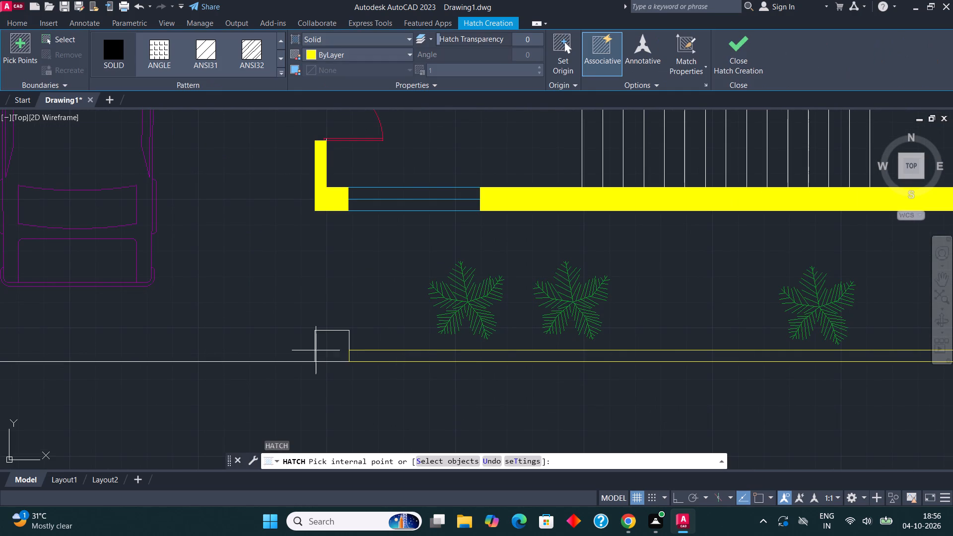
{"action": "left_click", "coordinate": [329, 345]}
{"action": "left_click", "coordinate": [739, 39]}
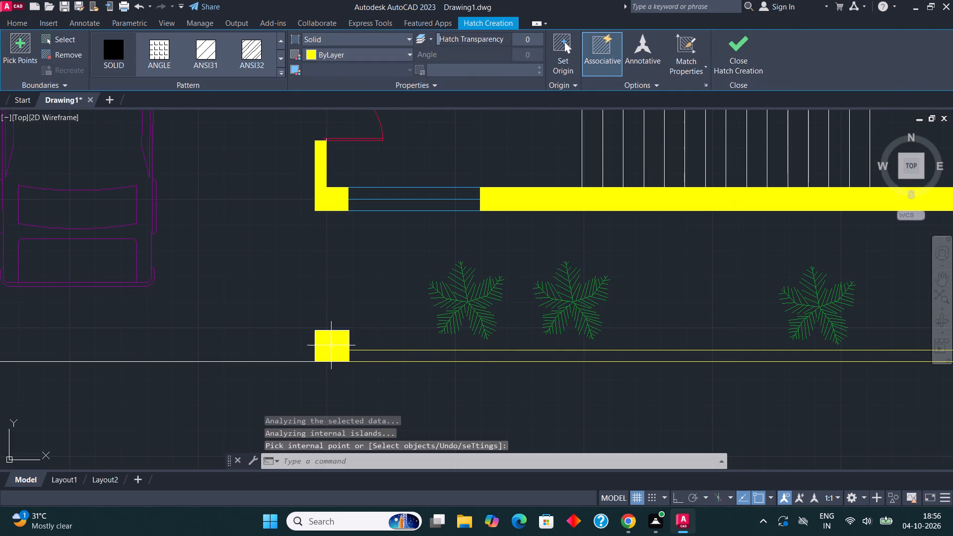
Examine the whole floor plan and its upper rooms to check the wall hatching.
{"action": "scroll", "coordinate": [552, 323], "scroll_direction": "down", "scroll_amount": 3}
{"action": "middle_click_drag", "start_coordinate": [536, 194], "coordinate": [461, 316]}
{"action": "scroll", "coordinate": [468, 303], "scroll_direction": "down", "scroll_amount": 2}
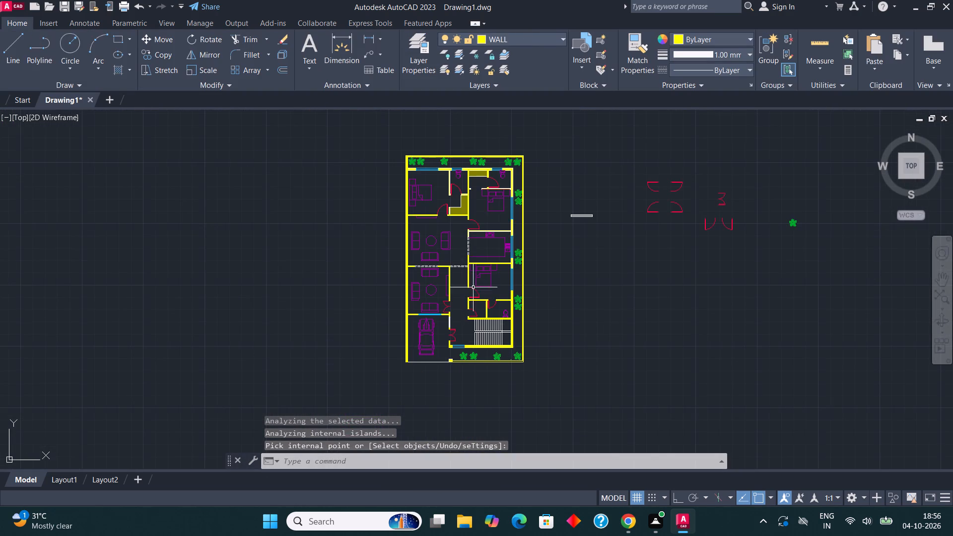
{"action": "middle_click_drag", "start_coordinate": [486, 226], "coordinate": [491, 239]}
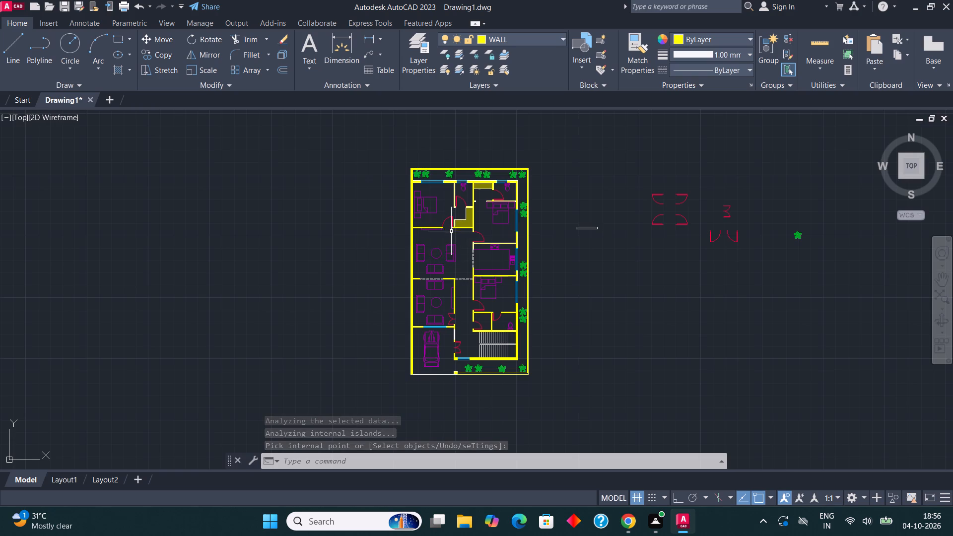
{"action": "scroll", "coordinate": [451, 229], "scroll_direction": "up", "scroll_amount": 2}
{"action": "middle_click_drag", "start_coordinate": [527, 271], "coordinate": [506, 313]}
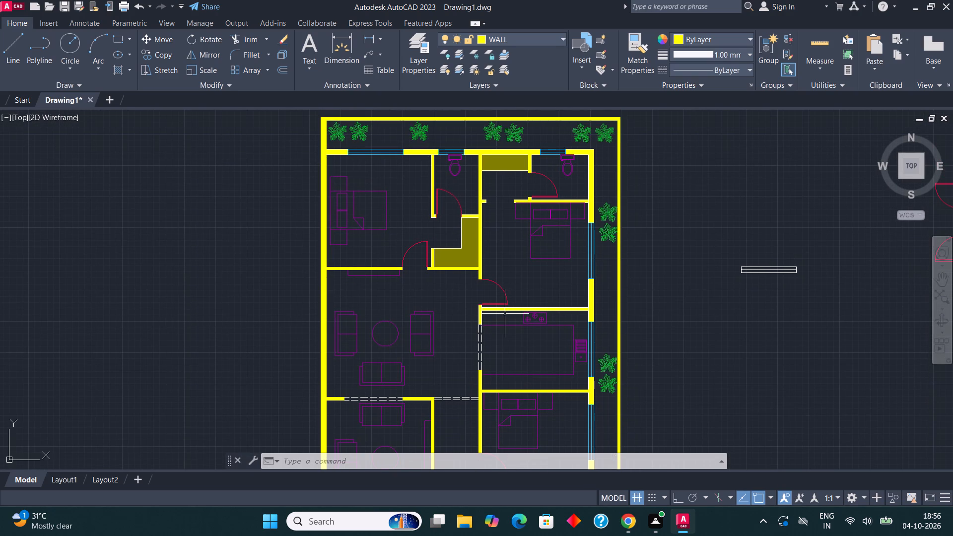
{"action": "middle_click_drag", "start_coordinate": [346, 227], "coordinate": [381, 279]}
{"action": "scroll", "coordinate": [401, 227], "scroll_direction": "up", "scroll_amount": 2}
{"action": "middle_click_drag", "start_coordinate": [466, 210], "coordinate": [418, 251]}
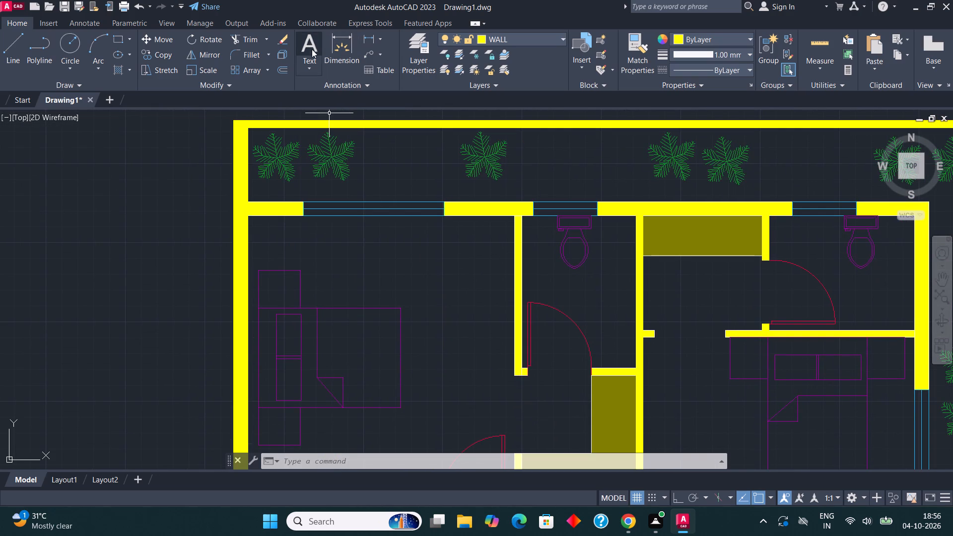
Make layer 0 the current layer.
{"action": "left_click", "coordinate": [316, 44]}
{"action": "key", "text": "Escape"}
{"action": "left_click", "coordinate": [505, 36]}
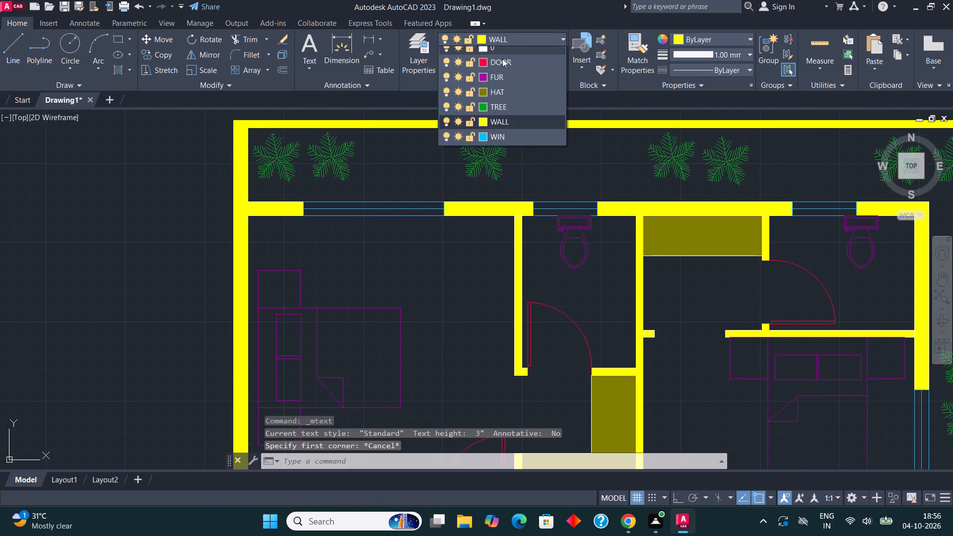
{"action": "left_click", "coordinate": [503, 56]}
{"action": "left_click", "coordinate": [345, 47]}
{"action": "key", "text": "Escape"}
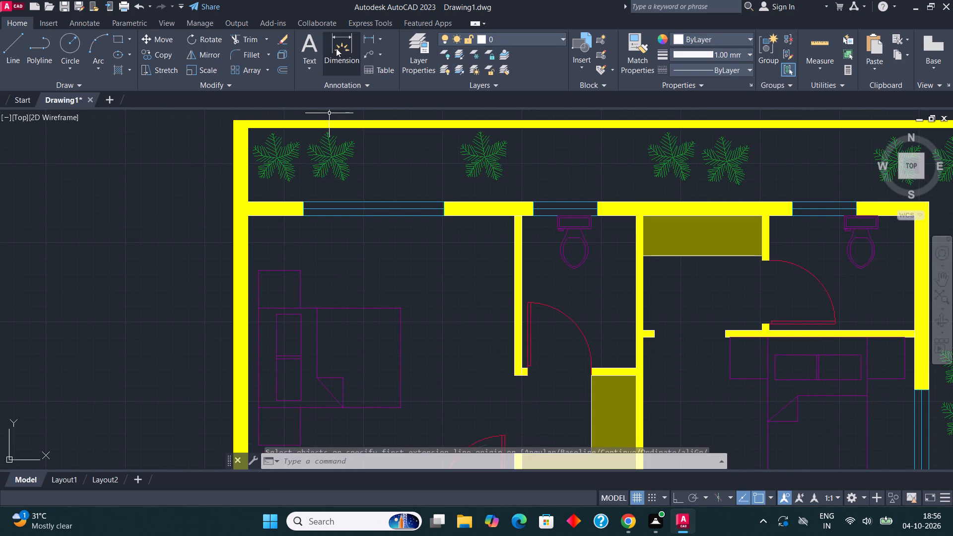
Add a two-line multiline text label reading BEDROOM and 14'*15' above the bed in the top-left bedroom.
{"action": "left_click", "coordinate": [306, 47]}
{"action": "left_click", "coordinate": [319, 283]}
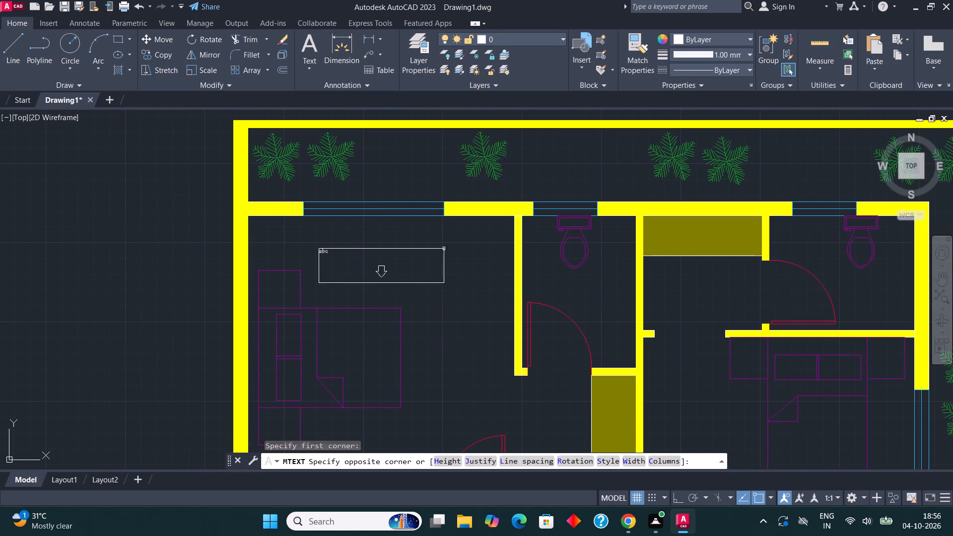
{"action": "left_click", "coordinate": [483, 245]}
{"action": "type", "text": "BEDROOM"}
{"action": "key", "text": "Return"}
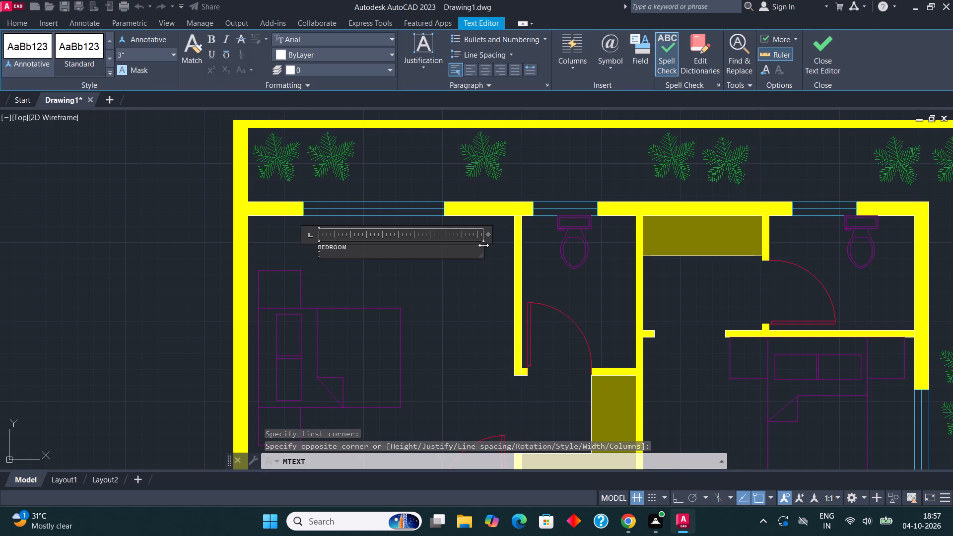
{"action": "type", "text": "14'"}
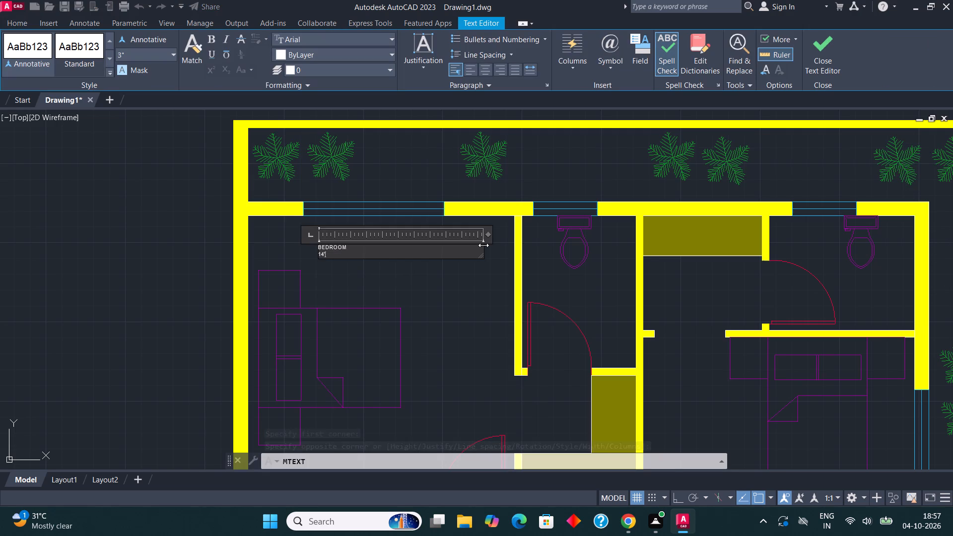
{"action": "type", "text": "*15'"}
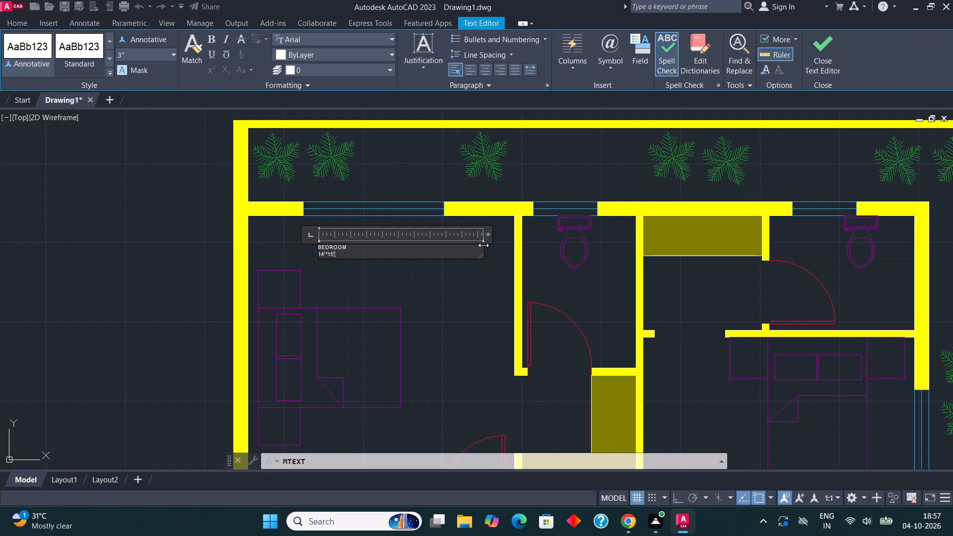
{"action": "left_click", "coordinate": [807, 50]}
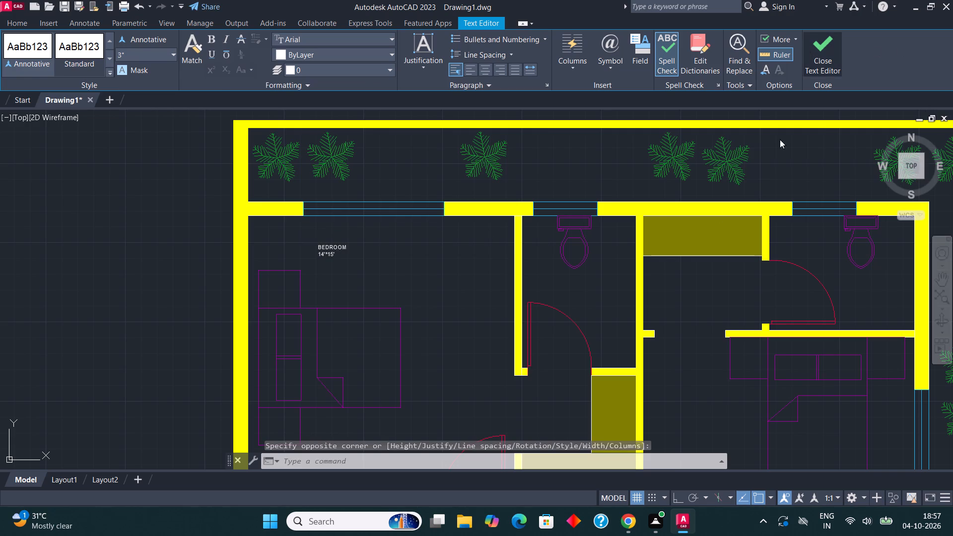
Scale up the bedroom label freehand from its upper-left corner until it is easily readable on the plan.
{"action": "left_click", "coordinate": [316, 254]}
{"action": "left_click", "coordinate": [325, 239]}
{"action": "left_click", "coordinate": [326, 250]}
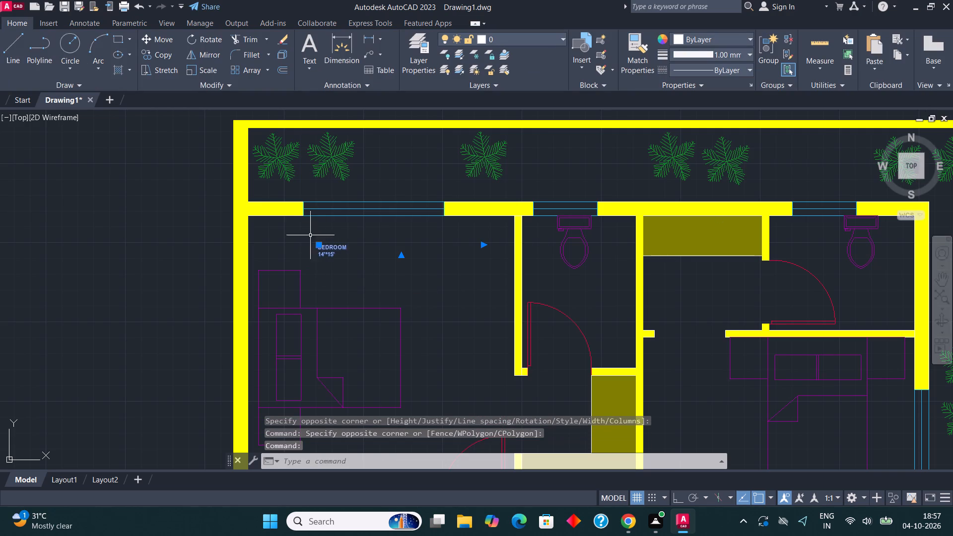
{"action": "left_click", "coordinate": [206, 69]}
{"action": "left_click", "coordinate": [321, 245]}
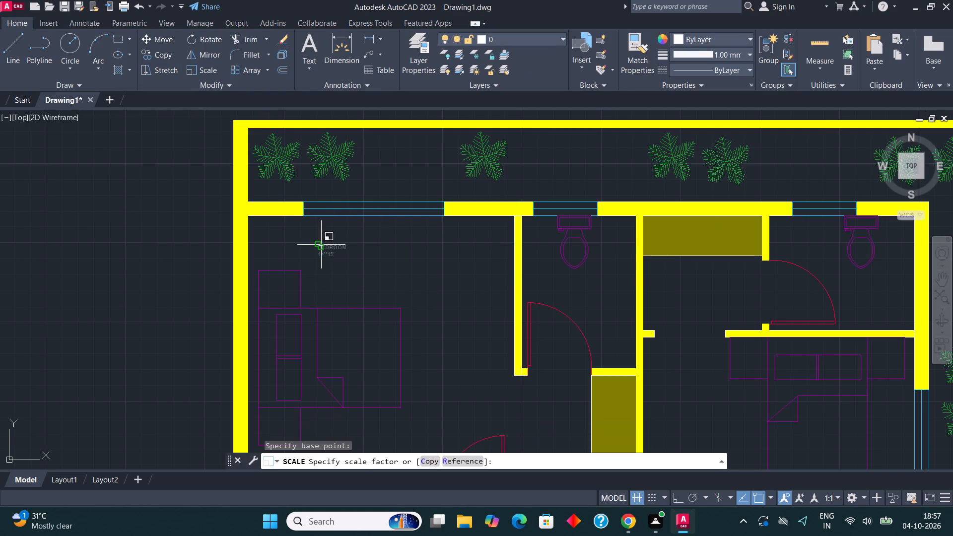
{"action": "left_click", "coordinate": [595, 384]}
Copy the BEDROOM 14'*15' label into the two upper toilets and the upper right-hand bedroom.
{"action": "scroll", "coordinate": [397, 214], "scroll_direction": "down", "scroll_amount": 2}
{"action": "scroll", "coordinate": [429, 235], "scroll_direction": "up", "scroll_amount": 1}
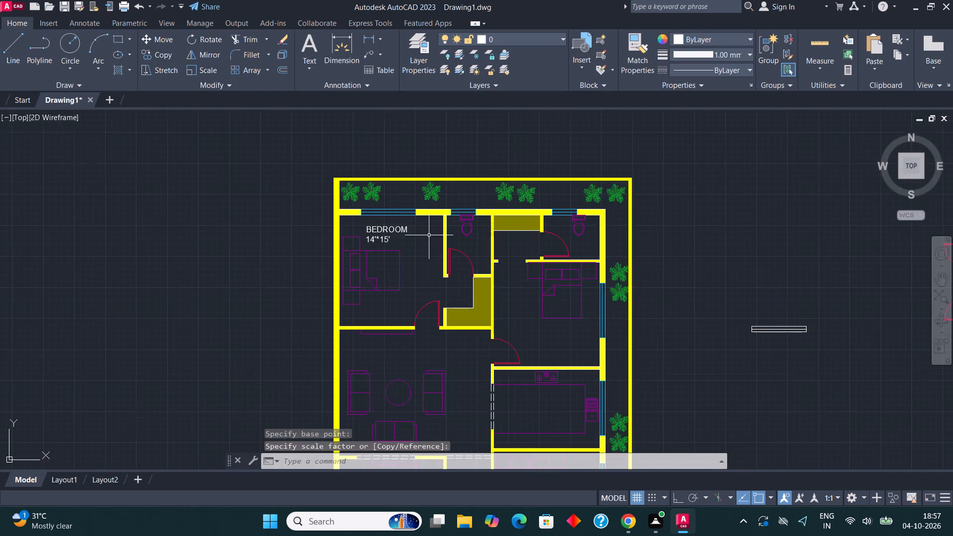
{"action": "scroll", "coordinate": [429, 235], "scroll_direction": "up", "scroll_amount": 1}
{"action": "left_click", "coordinate": [342, 222]}
{"action": "left_click", "coordinate": [157, 58]}
{"action": "left_click", "coordinate": [277, 222]}
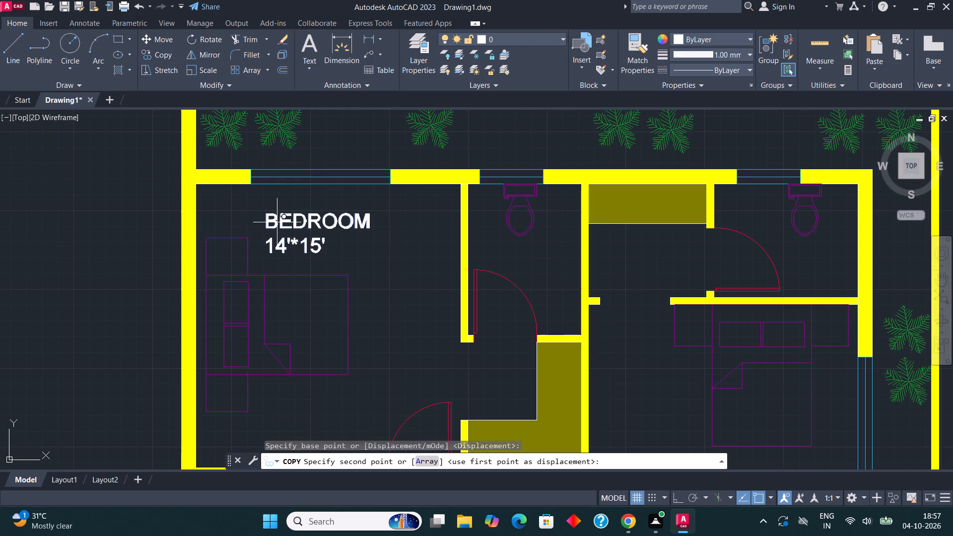
{"action": "scroll", "coordinate": [281, 241], "scroll_direction": "down", "scroll_amount": 1}
{"action": "scroll", "coordinate": [386, 247], "scroll_direction": "up", "scroll_amount": 2}
{"action": "left_click", "coordinate": [435, 247]}
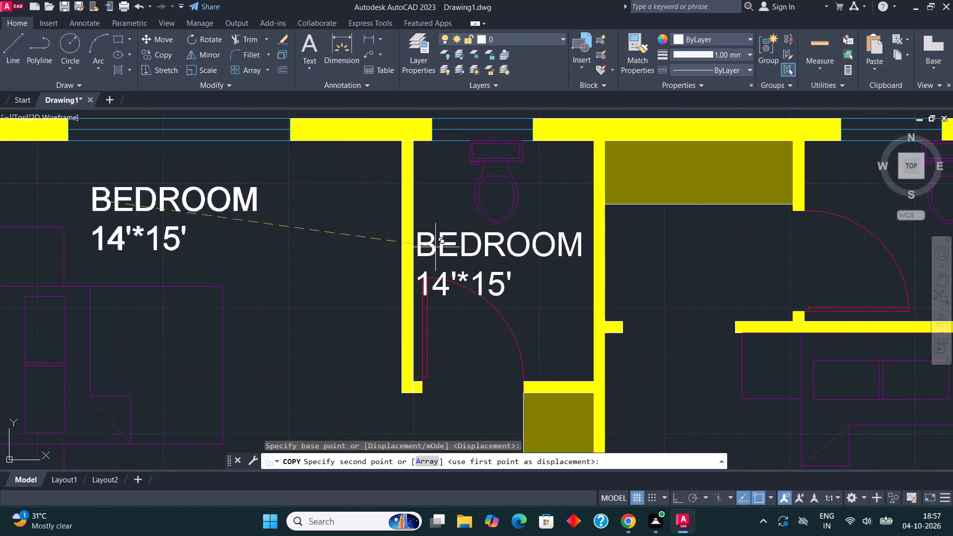
{"action": "scroll", "coordinate": [302, 222], "scroll_direction": "down", "scroll_amount": 3}
{"action": "scroll", "coordinate": [422, 221], "scroll_direction": "up", "scroll_amount": 3}
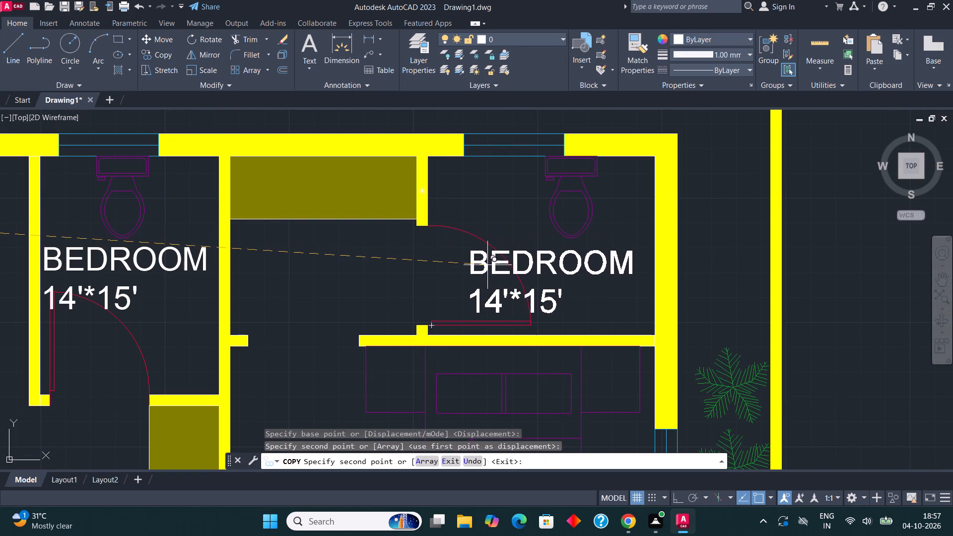
{"action": "left_click", "coordinate": [496, 264]}
{"action": "scroll", "coordinate": [483, 227], "scroll_direction": "down", "scroll_amount": 3}
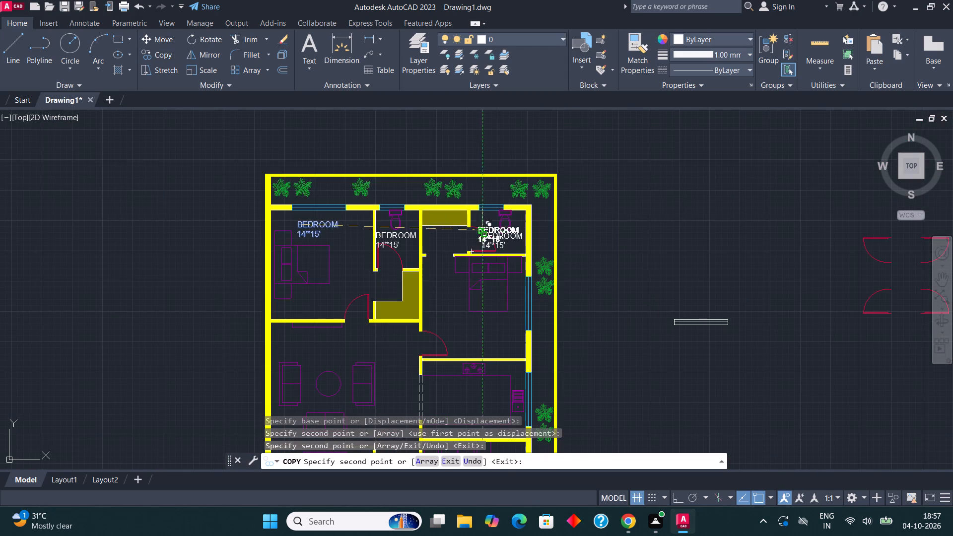
{"action": "scroll", "coordinate": [485, 323], "scroll_direction": "up", "scroll_amount": 1}
{"action": "left_click", "coordinate": [476, 325]}
Place further copies of the label in the living room, the kitchen and the sitting room below the living room.
{"action": "scroll", "coordinate": [468, 202], "scroll_direction": "down", "scroll_amount": 2}
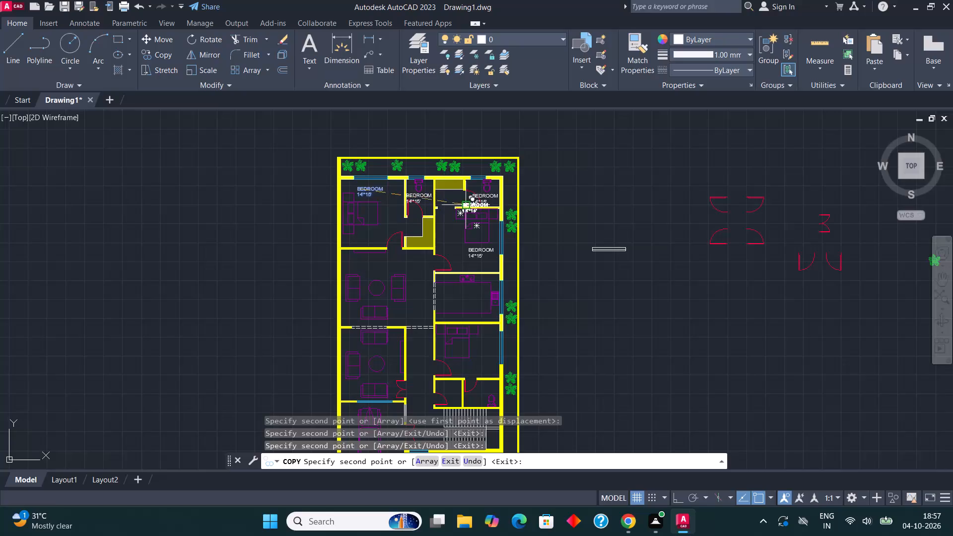
{"action": "scroll", "coordinate": [370, 275], "scroll_direction": "up", "scroll_amount": 3}
{"action": "left_click", "coordinate": [353, 254]}
{"action": "scroll", "coordinate": [352, 254], "scroll_direction": "down", "scroll_amount": 2}
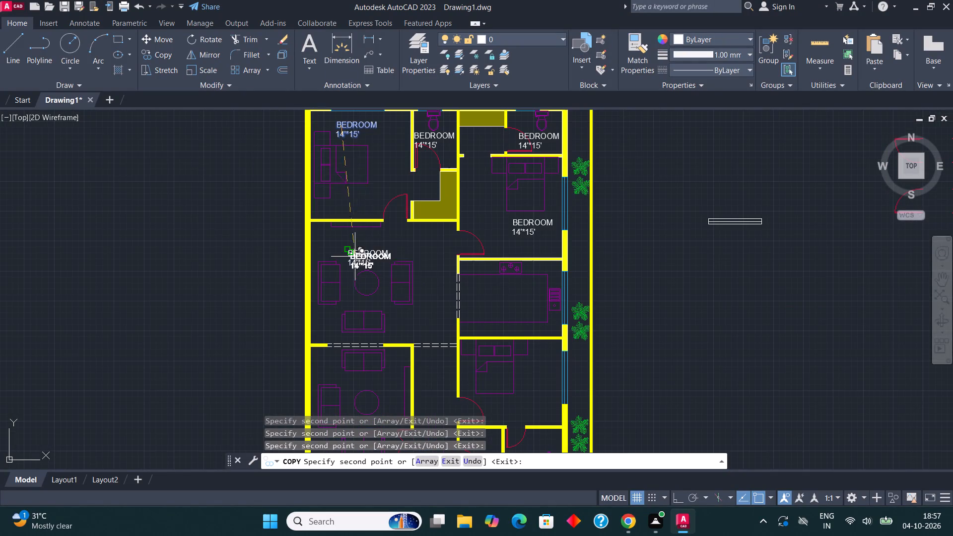
{"action": "scroll", "coordinate": [481, 290], "scroll_direction": "up", "scroll_amount": 2}
{"action": "left_click", "coordinate": [516, 299]}
{"action": "scroll", "coordinate": [476, 222], "scroll_direction": "down", "scroll_amount": 3}
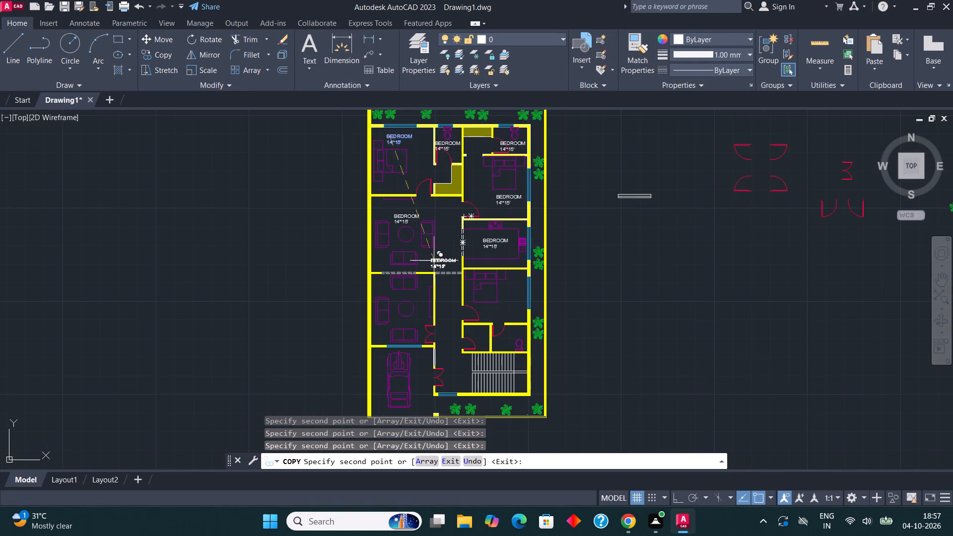
{"action": "scroll", "coordinate": [395, 300], "scroll_direction": "up", "scroll_amount": 4}
{"action": "left_click", "coordinate": [384, 268]}
Place label copies in the lower bedroom, the toilet below it and the small room beside that toilet.
{"action": "scroll", "coordinate": [383, 268], "scroll_direction": "down", "scroll_amount": 3}
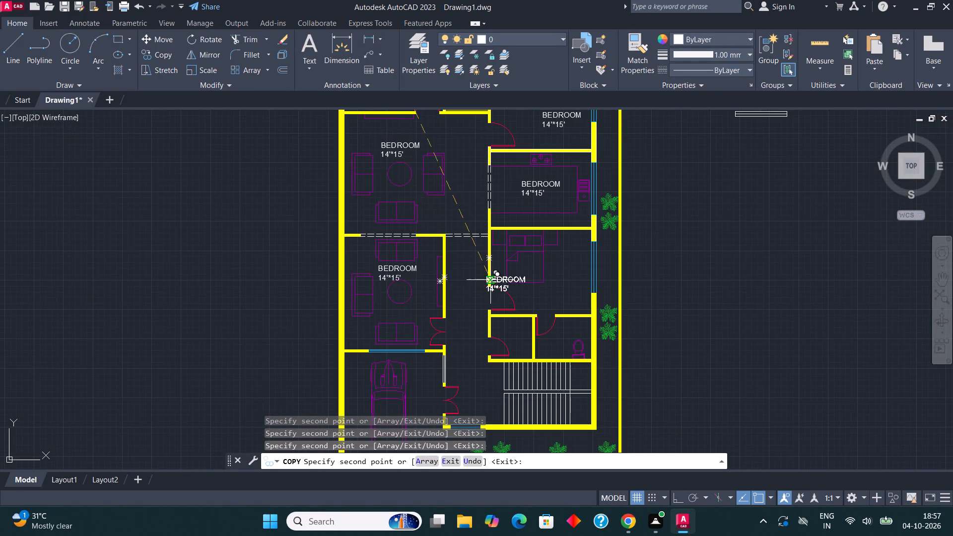
{"action": "scroll", "coordinate": [532, 291], "scroll_direction": "up", "scroll_amount": 3}
{"action": "left_click", "coordinate": [538, 292]}
{"action": "scroll", "coordinate": [490, 217], "scroll_direction": "down", "scroll_amount": 3}
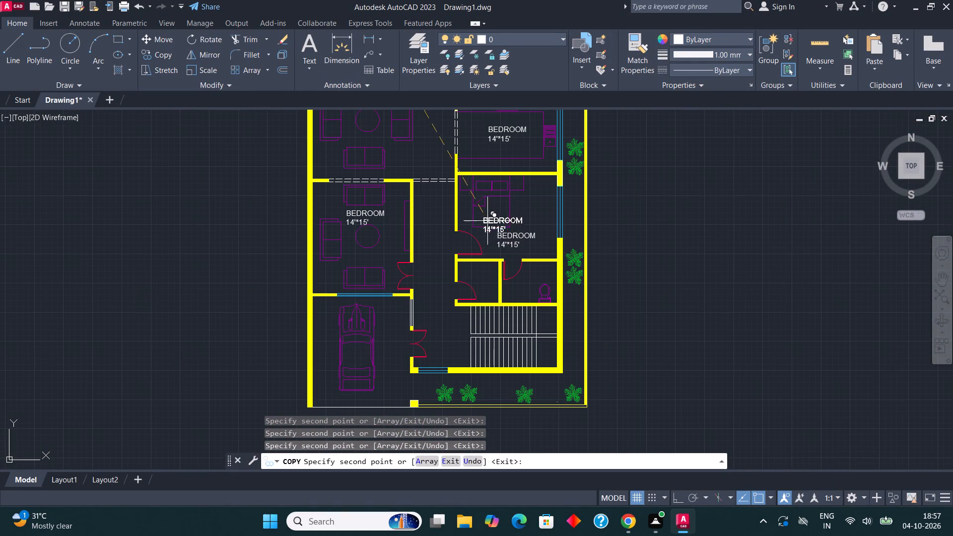
{"action": "scroll", "coordinate": [514, 274], "scroll_direction": "up", "scroll_amount": 2}
{"action": "left_click", "coordinate": [530, 268]}
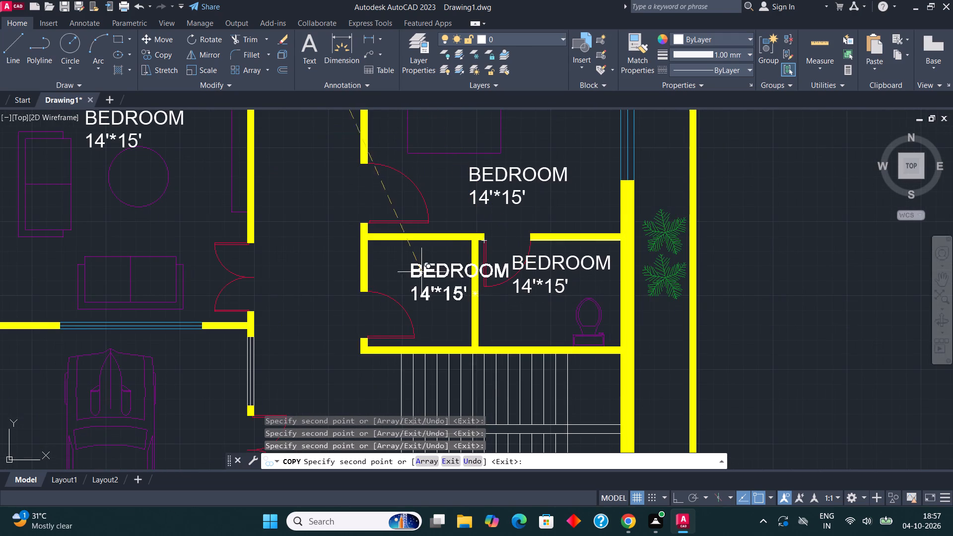
{"action": "left_click", "coordinate": [383, 259]}
Place label copies on the parked car, beside the stairs, in the front planting strip and in the empty space outside the plan.
{"action": "scroll", "coordinate": [493, 203], "scroll_direction": "down", "scroll_amount": 2}
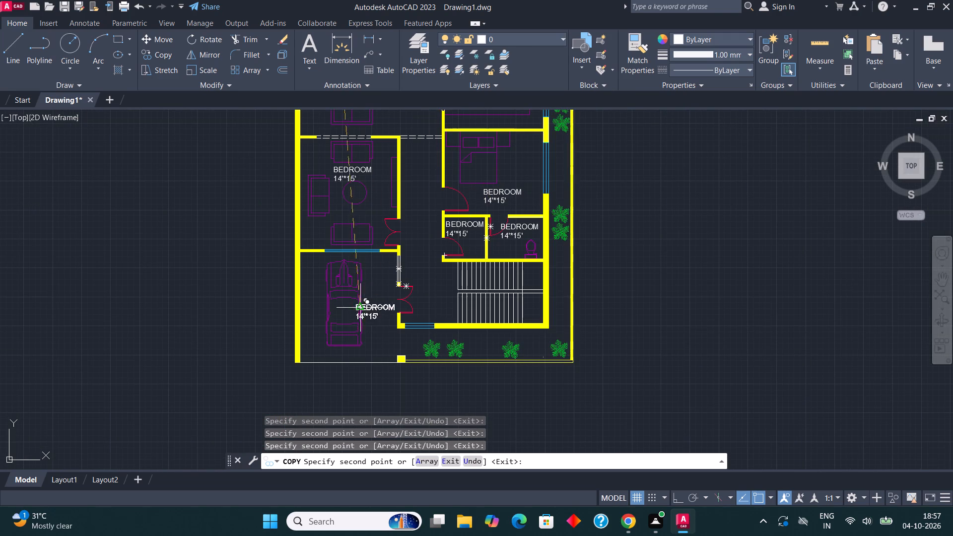
{"action": "scroll", "coordinate": [332, 311], "scroll_direction": "up", "scroll_amount": 2}
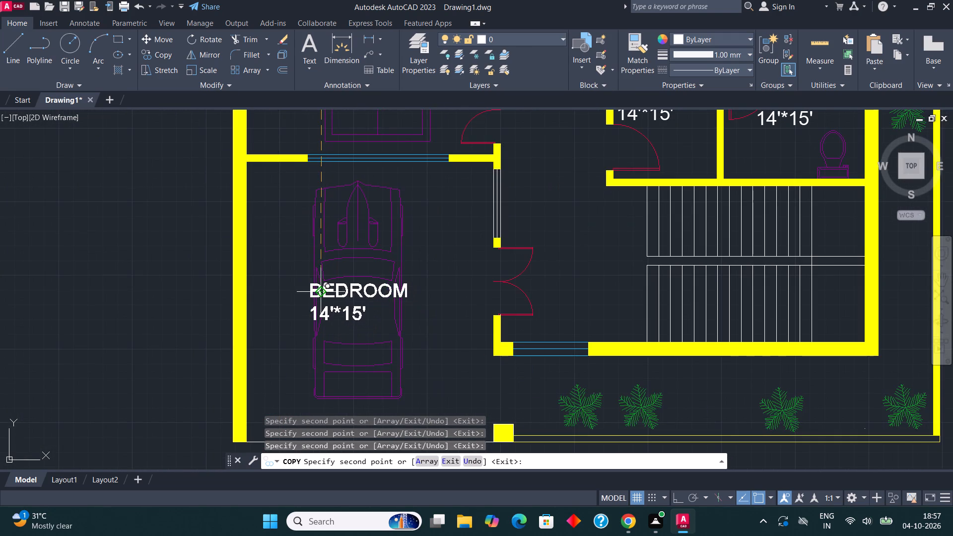
{"action": "left_click", "coordinate": [323, 295]}
{"action": "scroll", "coordinate": [326, 297], "scroll_direction": "down", "scroll_amount": 2}
{"action": "scroll", "coordinate": [414, 283], "scroll_direction": "up", "scroll_amount": 3}
{"action": "left_click", "coordinate": [412, 278]}
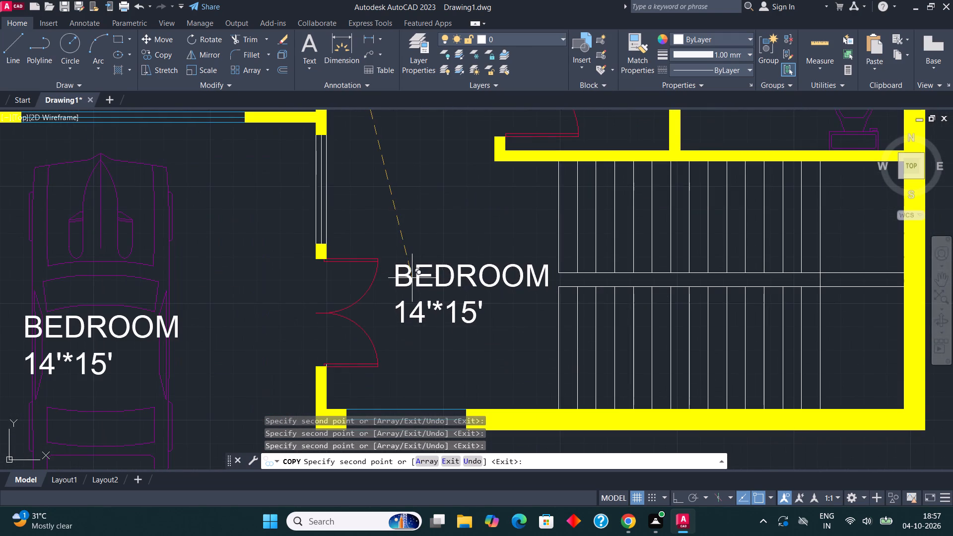
{"action": "scroll", "coordinate": [457, 214], "scroll_direction": "down", "scroll_amount": 3}
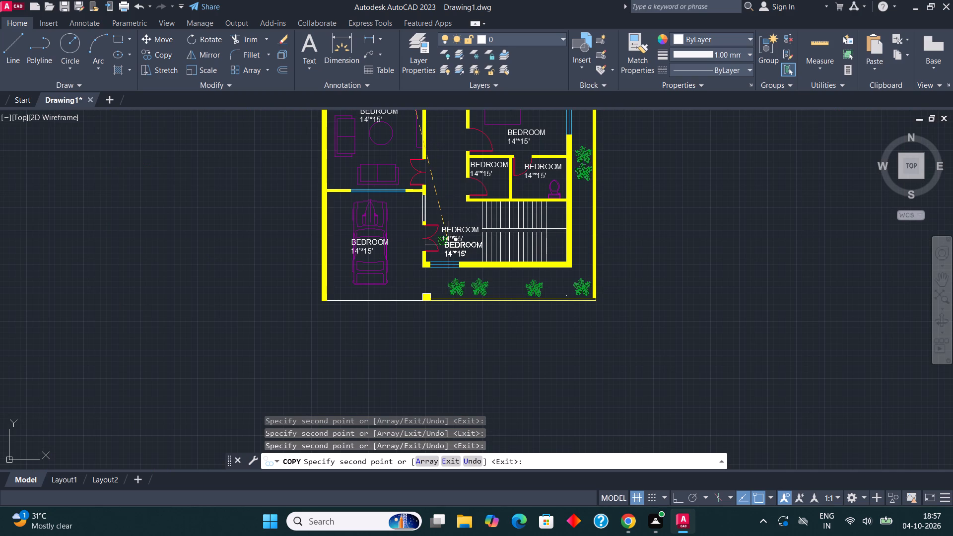
{"action": "scroll", "coordinate": [449, 245], "scroll_direction": "down", "scroll_amount": 1}
{"action": "middle_click_drag", "start_coordinate": [510, 246], "coordinate": [467, 296]}
{"action": "scroll", "coordinate": [441, 331], "scroll_direction": "up", "scroll_amount": 3}
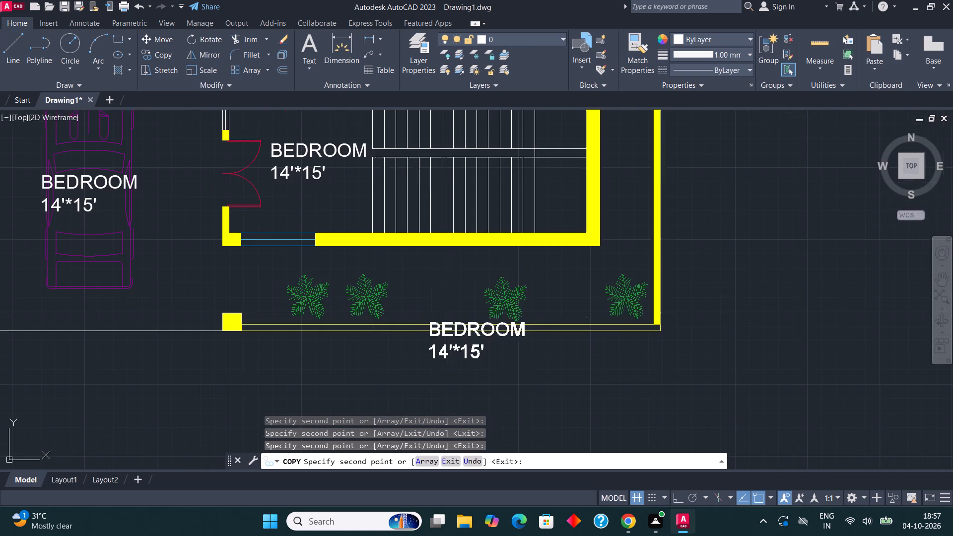
{"action": "left_click", "coordinate": [405, 271]}
{"action": "scroll", "coordinate": [412, 309], "scroll_direction": "down", "scroll_amount": 2}
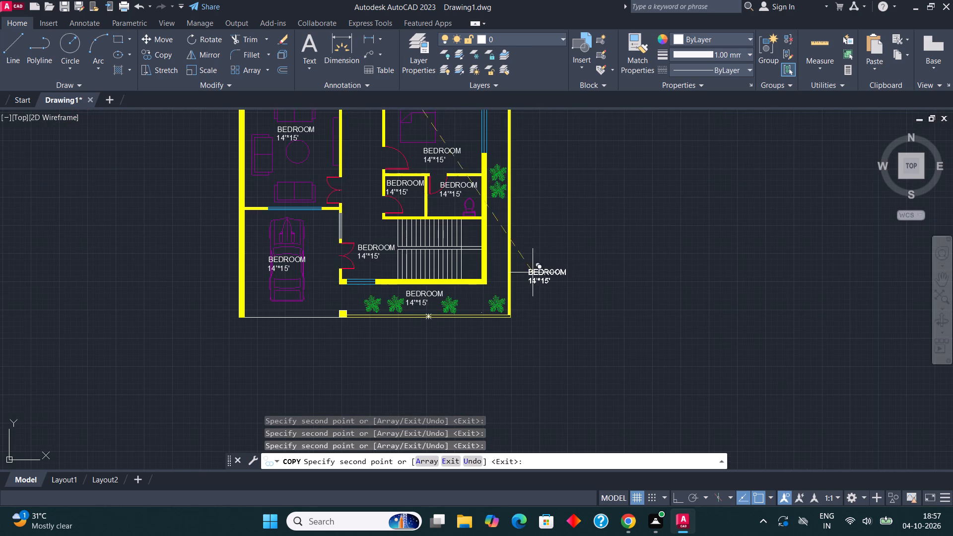
{"action": "left_click", "coordinate": [600, 196]}
{"action": "key", "text": "Escape"}
Replace the text of the label copy outside the plan with OPEN WIDE.
{"action": "middle_click_drag", "start_coordinate": [611, 209], "coordinate": [586, 256]}
{"action": "scroll", "coordinate": [585, 255], "scroll_direction": "up", "scroll_amount": 2}
{"action": "left_click_drag", "start_coordinate": [583, 245], "coordinate": [581, 240]}
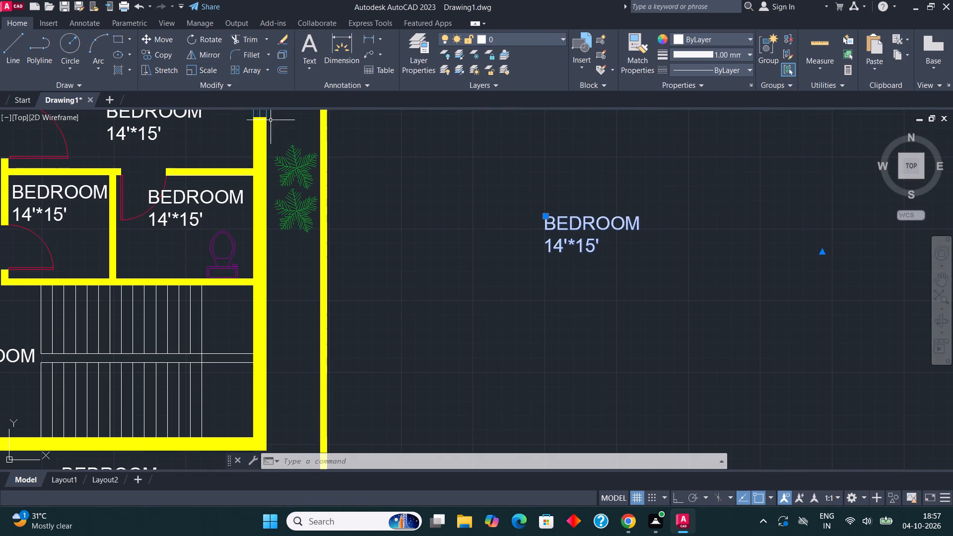
{"action": "right_click", "coordinate": [593, 239]}
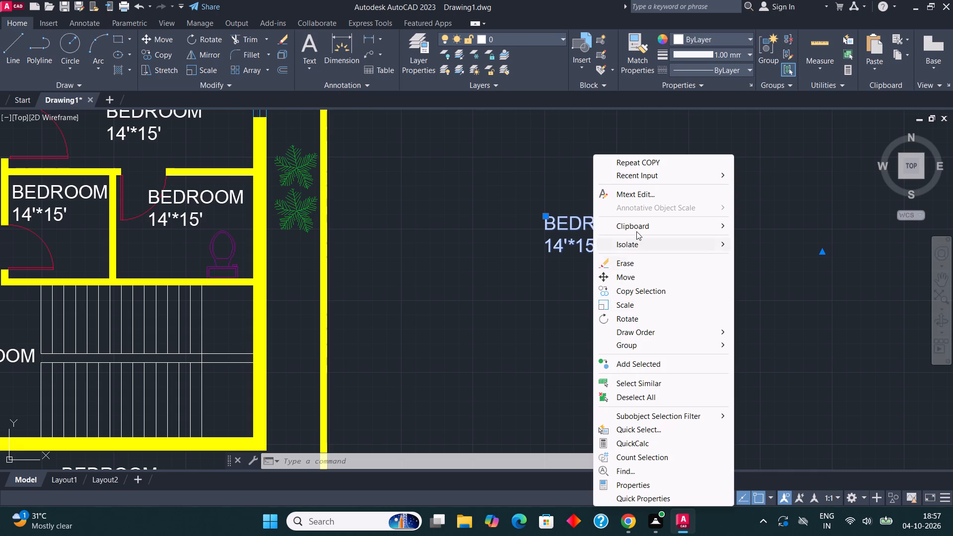
{"action": "left_click", "coordinate": [647, 195]}
{"action": "left_click", "coordinate": [606, 247]}
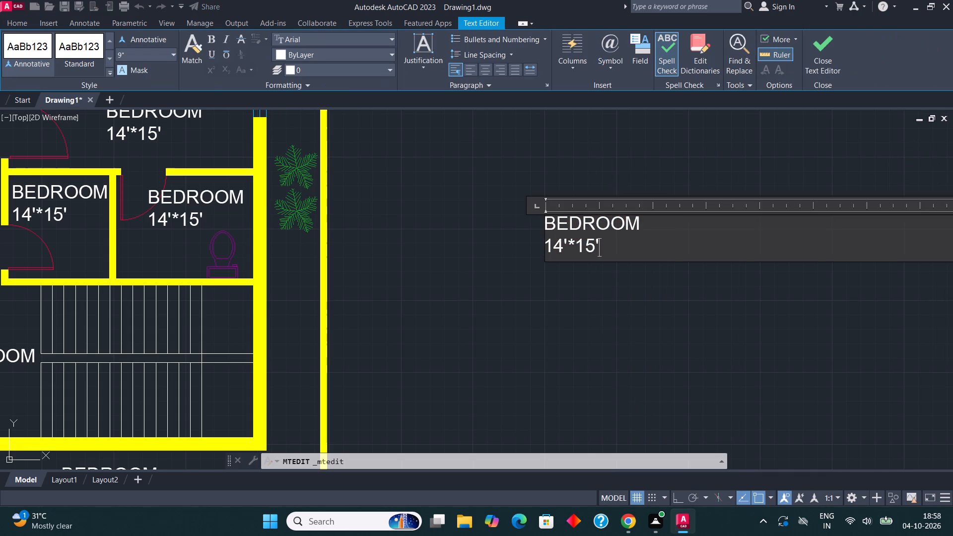
{"action": "key", "text": "BackSpace"}
{"action": "key", "text": "BackSpace"}
{"action": "key", "text": "BackSpace"}
{"action": "key", "text": "BackSpace"}
{"action": "key", "text": "BackSpace"}
{"action": "key", "text": "BackSpace"}
{"action": "key", "text": "BackSpace"}
{"action": "key", "text": "BackSpace"}
{"action": "key", "text": "BackSpace"}
{"action": "key", "text": "BackSpace"}
{"action": "key", "text": "BackSpace"}
{"action": "key", "text": "BackSpace"}
{"action": "key", "text": "BackSpace"}
{"action": "key", "text": "BackSpace"}
{"action": "key", "text": "BackSpace"}
{"action": "key", "text": "BackSpace"}
{"action": "key", "text": "BackSpace"}
{"action": "key", "text": "BackSpace"}
{"action": "key", "text": "BackSpace"}
{"action": "key", "text": "BackSpace"}
{"action": "type", "text": "OPEN"}
{"action": "key", "text": "space"}
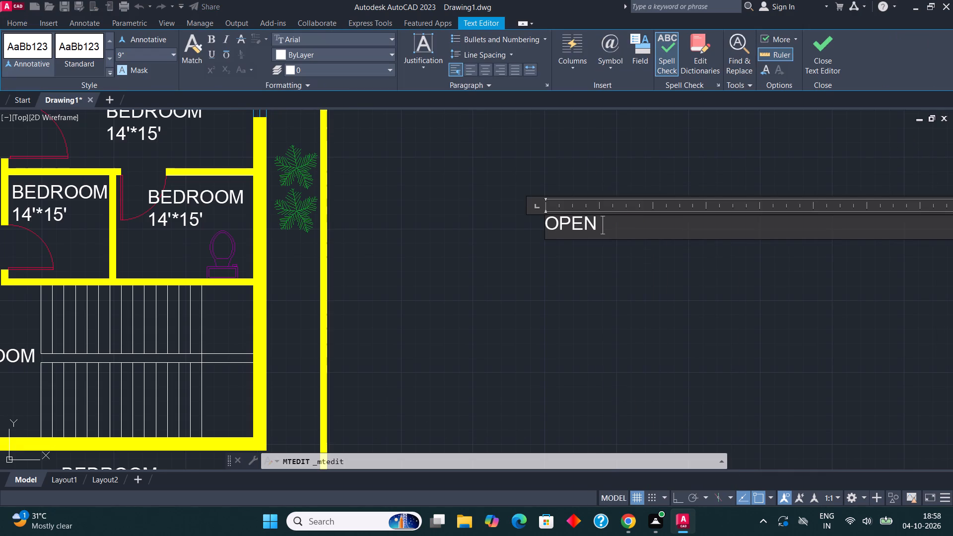
{"action": "type", "text": "WIDE"}
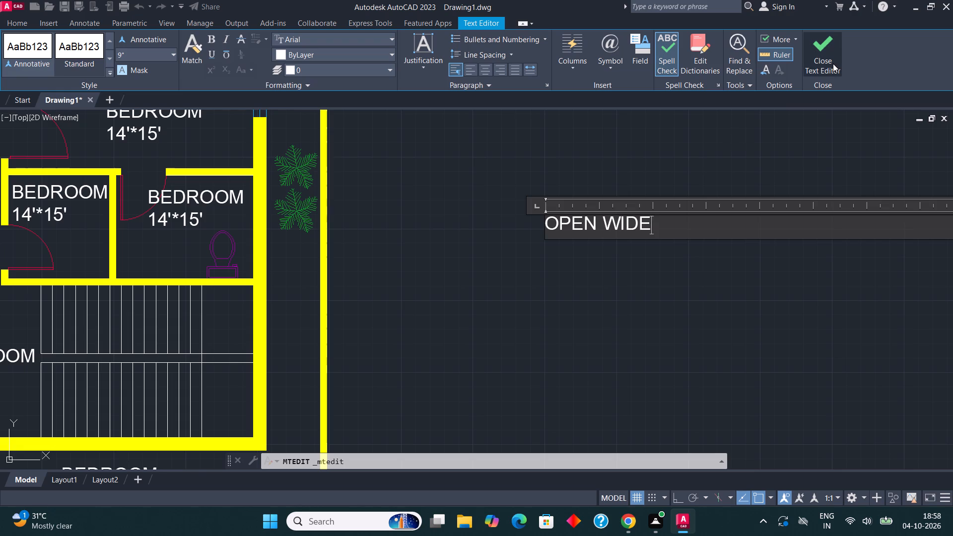
{"action": "left_click", "coordinate": [833, 64]}
Rotate the OPEN WIDE label to 270 degrees so it reads vertically from top to bottom.
{"action": "left_click", "coordinate": [558, 214]}
{"action": "left_click", "coordinate": [552, 234]}
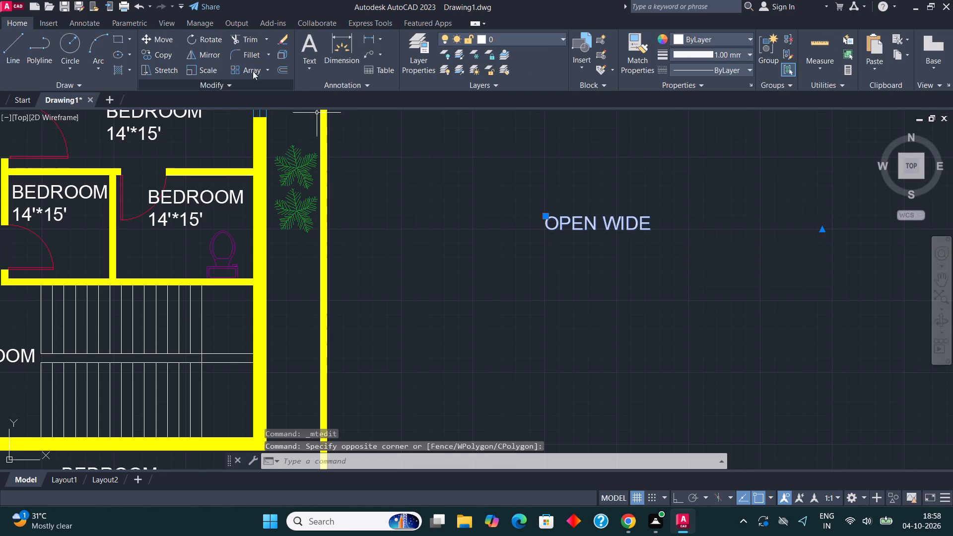
{"action": "left_click", "coordinate": [210, 43]}
{"action": "left_click", "coordinate": [581, 246]}
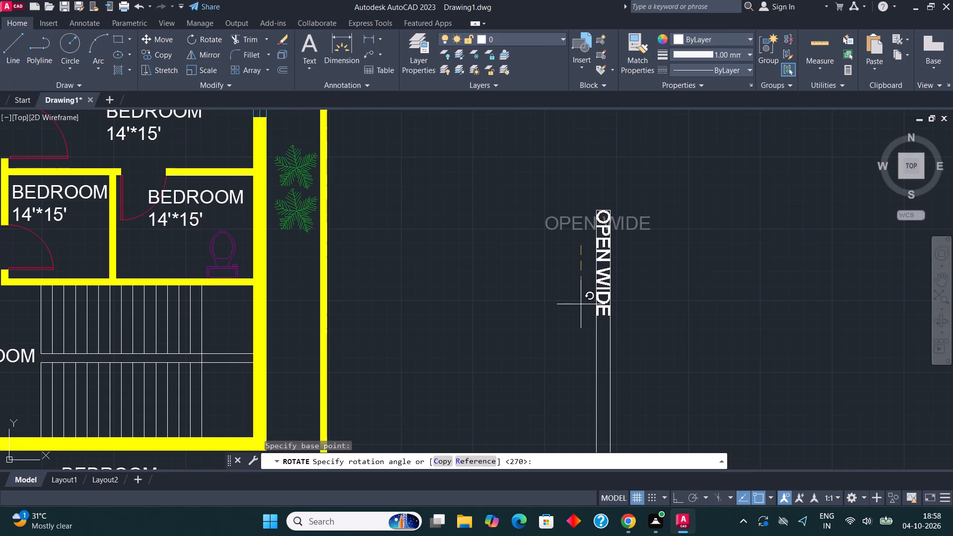
{"action": "left_click", "coordinate": [581, 306]}
Move the vertical OPEN WIDE label into the side planting strip, between the plants beside the lower bedroom.
{"action": "left_click", "coordinate": [651, 322]}
{"action": "left_click", "coordinate": [588, 233]}
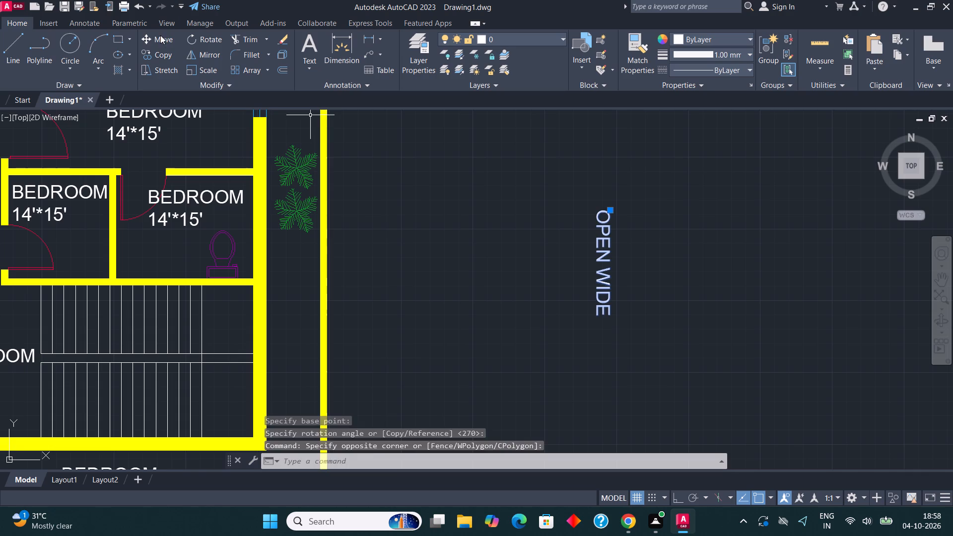
{"action": "left_click", "coordinate": [160, 35]}
{"action": "left_click", "coordinate": [583, 252]}
{"action": "scroll", "coordinate": [579, 325], "scroll_direction": "down", "scroll_amount": 2}
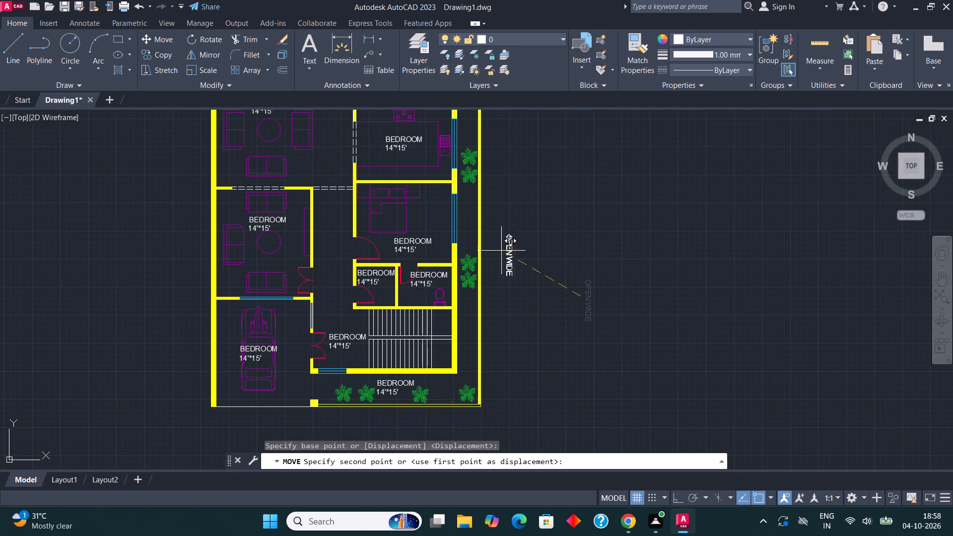
{"action": "scroll", "coordinate": [464, 221], "scroll_direction": "up", "scroll_amount": 1}
{"action": "left_click", "coordinate": [459, 215]}
{"action": "scroll", "coordinate": [458, 263], "scroll_direction": "down", "scroll_amount": 1}
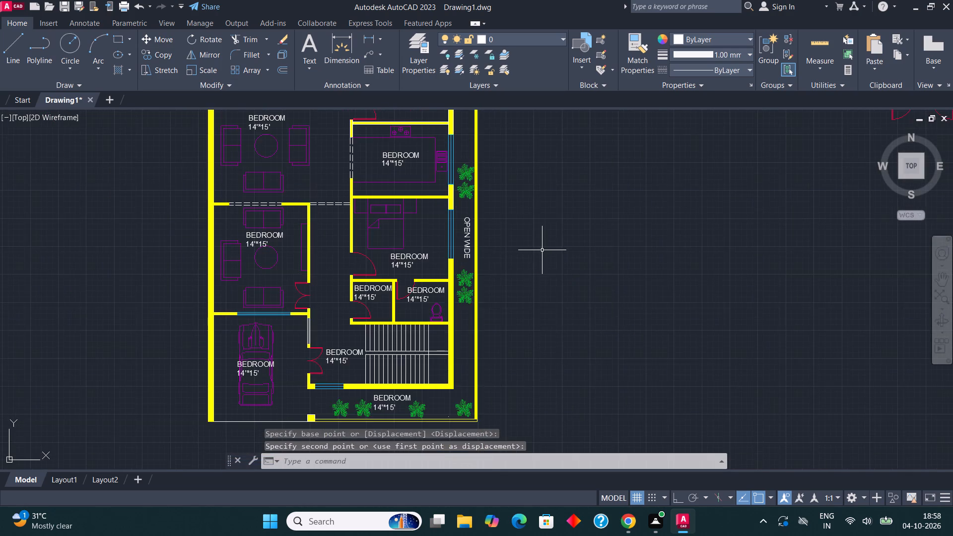
Erase the spare window, door and plant symbols left outside the floor plan.
{"action": "scroll", "coordinate": [542, 250], "scroll_direction": "down", "scroll_amount": 1}
{"action": "middle_click_drag", "start_coordinate": [539, 191], "coordinate": [536, 251]}
{"action": "scroll", "coordinate": [604, 225], "scroll_direction": "up", "scroll_amount": 1}
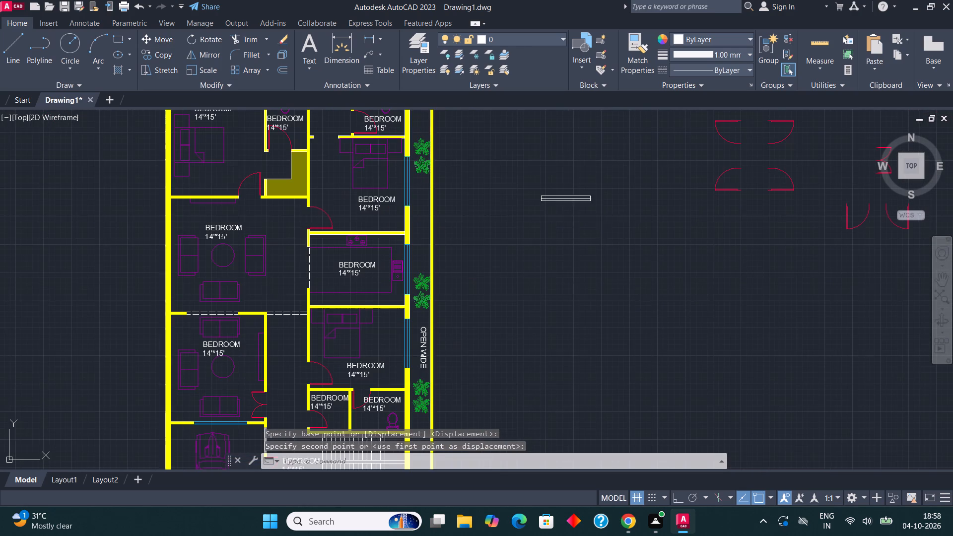
{"action": "left_click", "coordinate": [605, 225]}
{"action": "left_click", "coordinate": [540, 173]}
{"action": "scroll", "coordinate": [537, 189], "scroll_direction": "down", "scroll_amount": 2}
{"action": "key", "text": "Delete"}
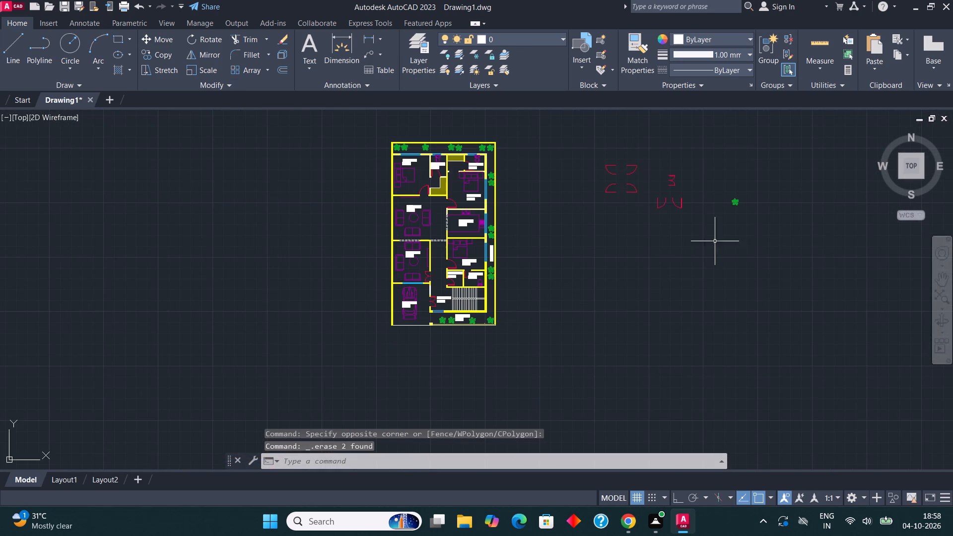
{"action": "left_click", "coordinate": [755, 250]}
{"action": "left_click", "coordinate": [578, 143]}
{"action": "key", "text": "Delete"}
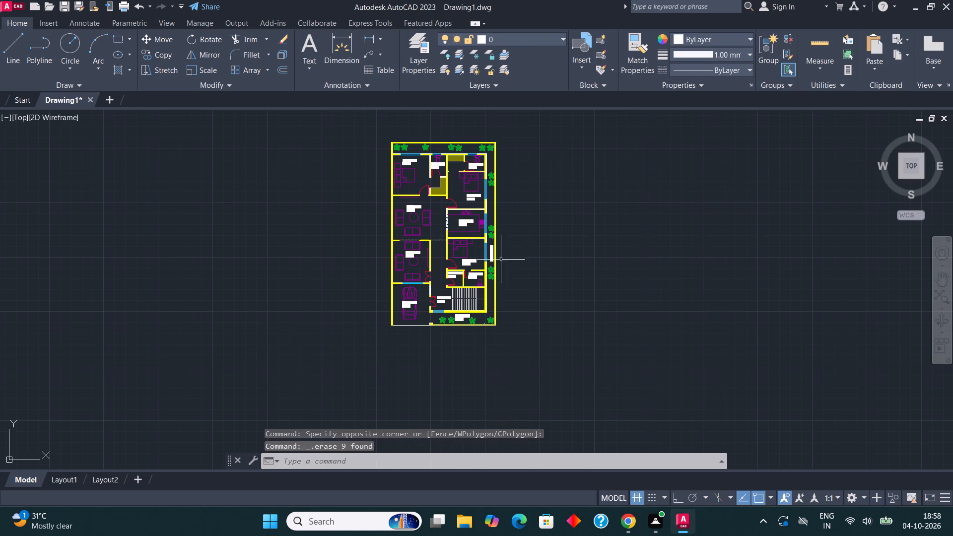
Replace the BEDROOM 14'*15' label in the small washroom beside the upper-left bedroom with TOILET.
{"action": "scroll", "coordinate": [493, 252], "scroll_direction": "up", "scroll_amount": 3}
{"action": "scroll", "coordinate": [492, 251], "scroll_direction": "down", "scroll_amount": 1}
{"action": "middle_click_drag", "start_coordinate": [459, 207], "coordinate": [486, 318]}
{"action": "middle_click_drag", "start_coordinate": [391, 157], "coordinate": [381, 148]}
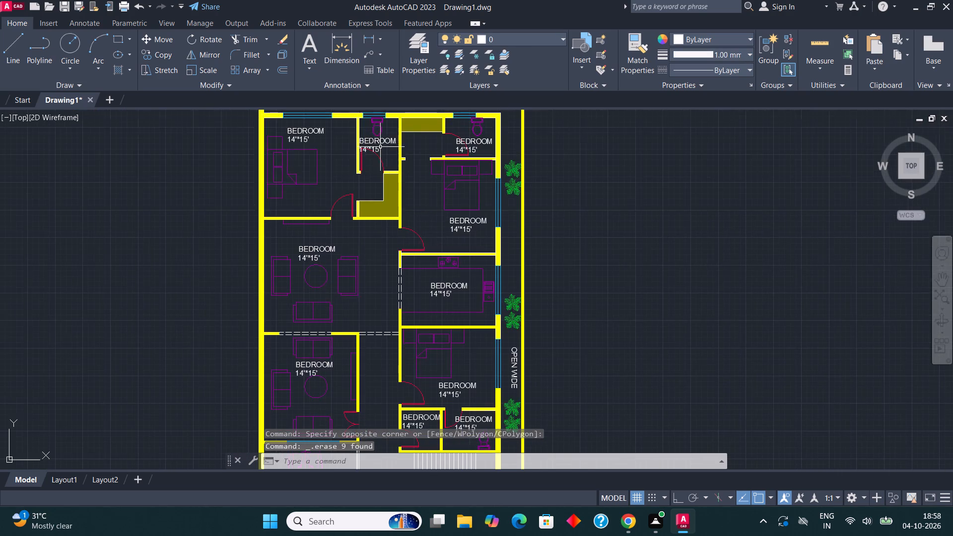
{"action": "middle_click_drag", "start_coordinate": [381, 148], "coordinate": [457, 255]}
{"action": "scroll", "coordinate": [439, 233], "scroll_direction": "up", "scroll_amount": 3}
{"action": "left_click", "coordinate": [443, 251]}
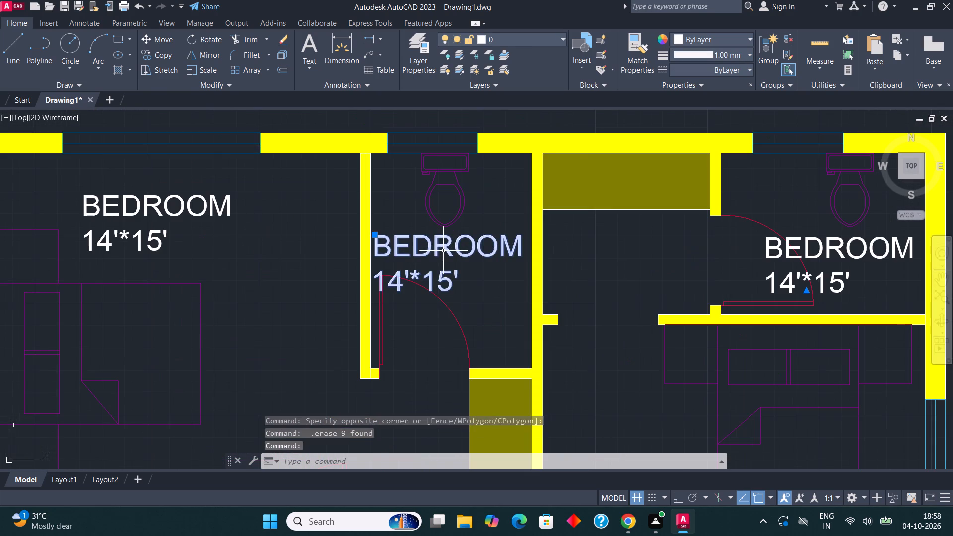
{"action": "right_click", "coordinate": [443, 251]}
{"action": "left_click", "coordinate": [504, 191]}
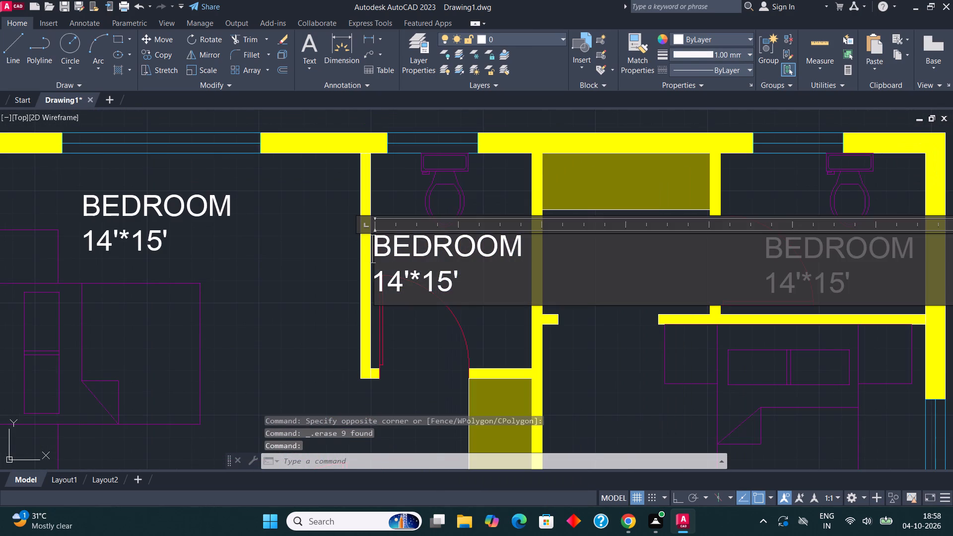
{"action": "left_click", "coordinate": [484, 271]}
{"action": "key", "text": "BackSpace"}
{"action": "key", "text": "BackSpace"}
{"action": "key", "text": "BackSpace"}
{"action": "key", "text": "BackSpace"}
{"action": "key", "text": "BackSpace"}
{"action": "key", "text": "BackSpace"}
{"action": "key", "text": "BackSpace"}
{"action": "key", "text": "BackSpace"}
{"action": "key", "text": "BackSpace"}
{"action": "key", "text": "BackSpace"}
{"action": "key", "text": "BackSpace"}
{"action": "key", "text": "BackSpace"}
{"action": "key", "text": "BackSpace"}
{"action": "key", "text": "BackSpace"}
{"action": "key", "text": "BackSpace"}
{"action": "key", "text": "BackSpace"}
{"action": "key", "text": "BackSpace"}
{"action": "key", "text": "BackSpace"}
{"action": "key", "text": "BackSpace"}
{"action": "key", "text": "BackSpace"}
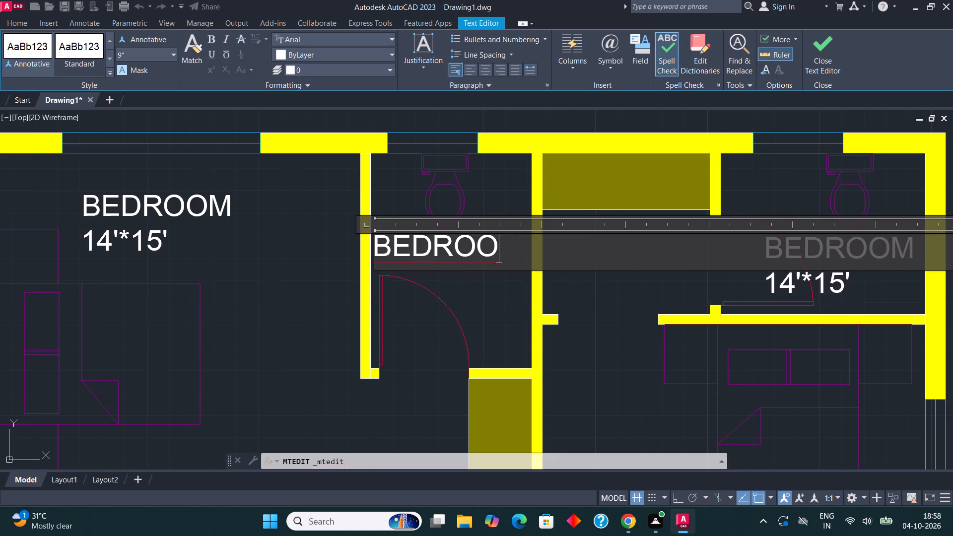
{"action": "type", "text": "TOILET"}
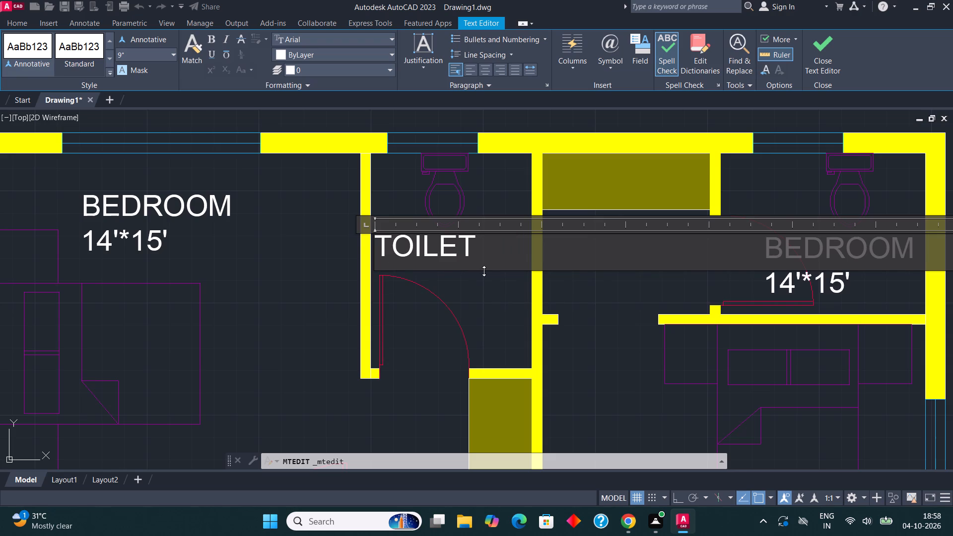
{"action": "left_click", "coordinate": [807, 45]}
Measure the TOILET room's inner width and depth with the Dimension tool, without placing any dimension.
{"action": "middle_click_drag", "start_coordinate": [480, 236], "coordinate": [399, 260]}
{"action": "left_click", "coordinate": [335, 50]}
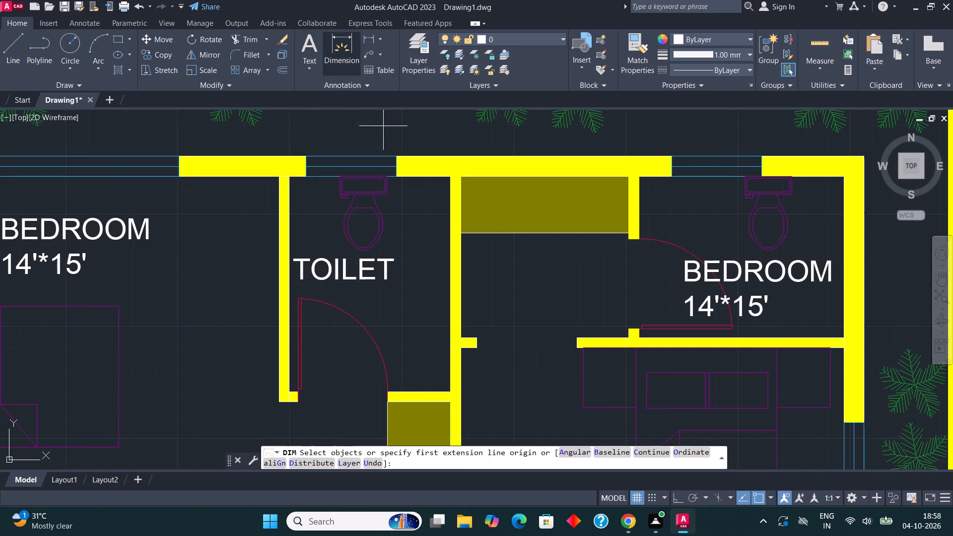
{"action": "left_click", "coordinate": [289, 173]}
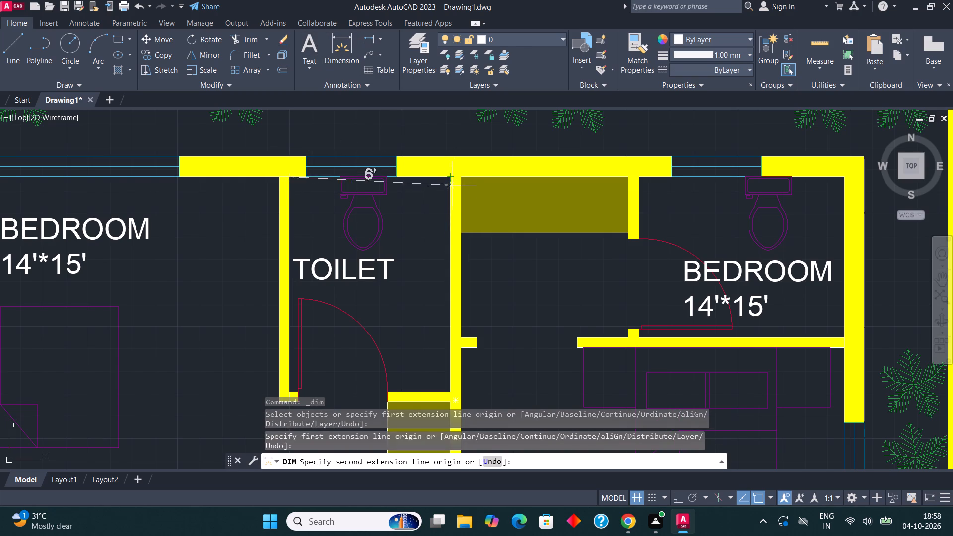
{"action": "left_click", "coordinate": [341, 41]}
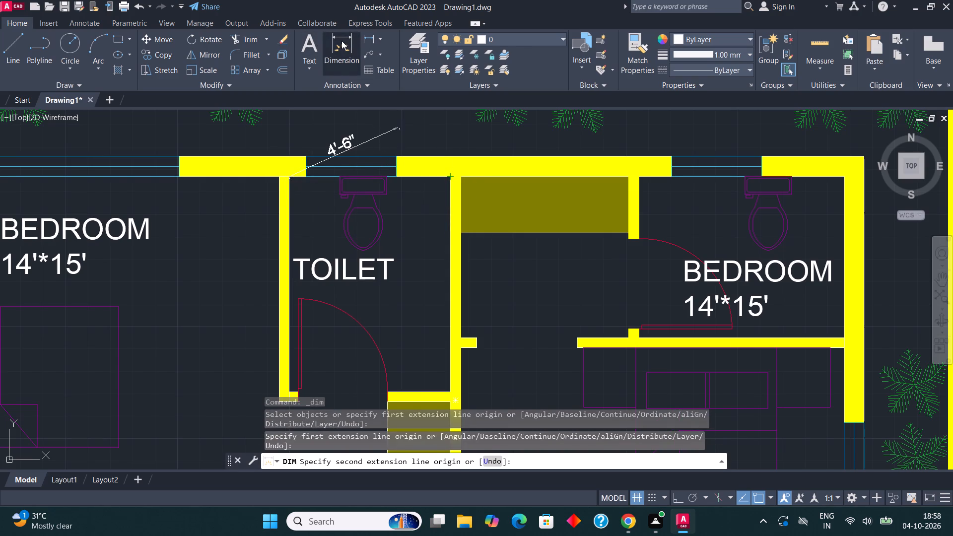
{"action": "left_click", "coordinate": [289, 391]}
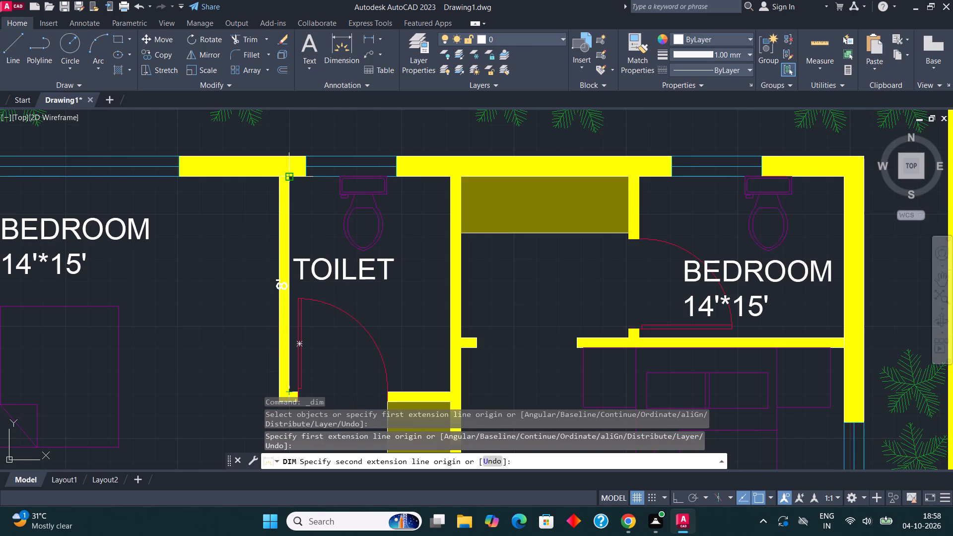
{"action": "key", "text": "Escape"}
Add a second line reading 6'*8' to the TOILET label.
{"action": "left_click", "coordinate": [329, 260]}
{"action": "right_click", "coordinate": [327, 260]}
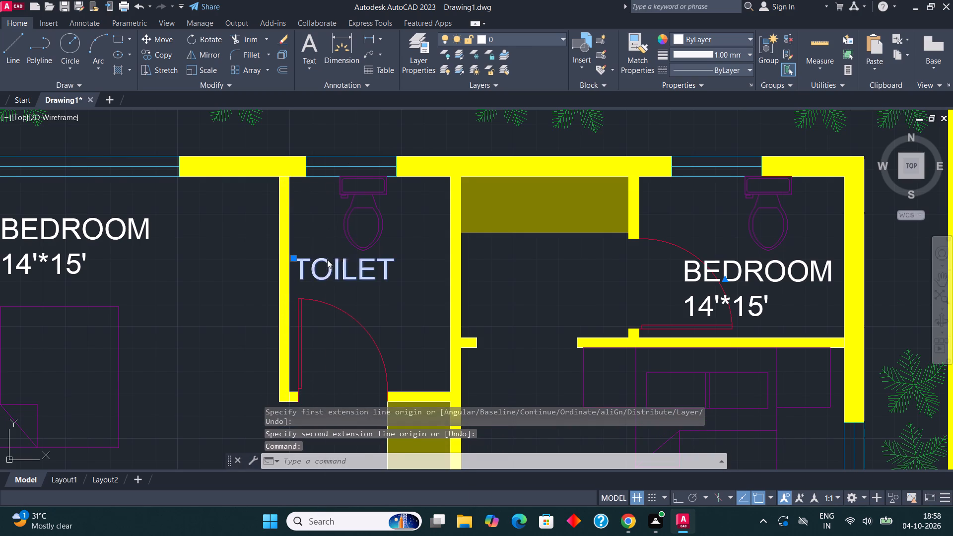
{"action": "left_click", "coordinate": [382, 194]}
{"action": "left_click", "coordinate": [395, 268]}
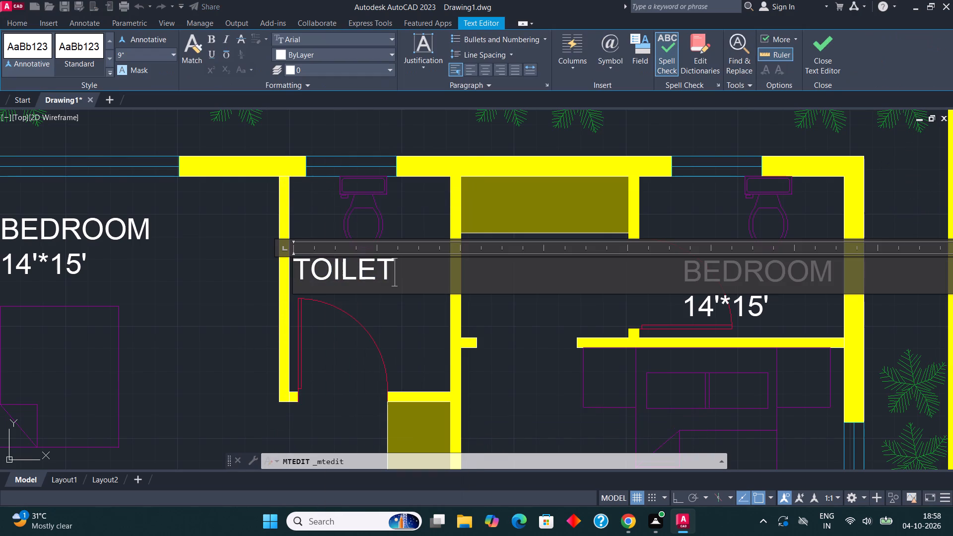
{"action": "key", "text": "Return"}
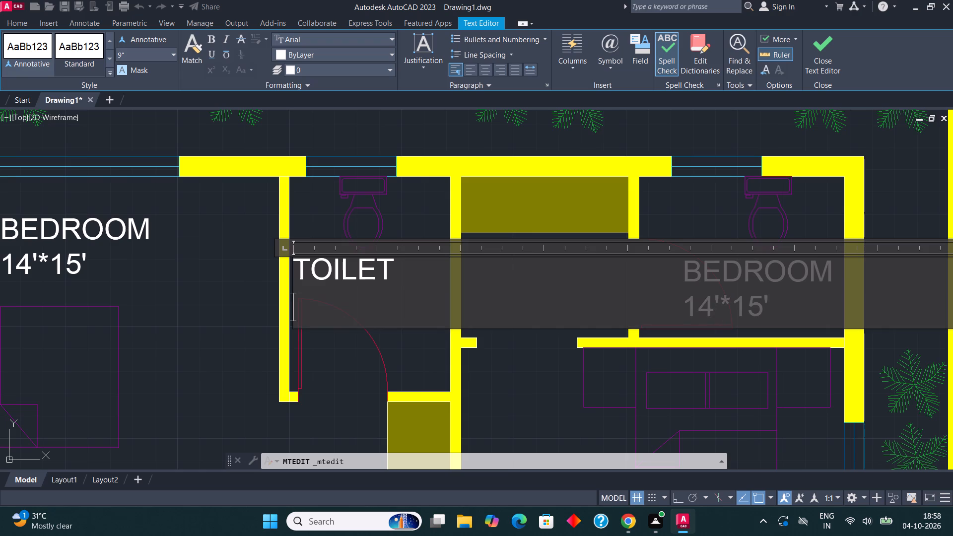
{"action": "type", "text": "6'*8'"}
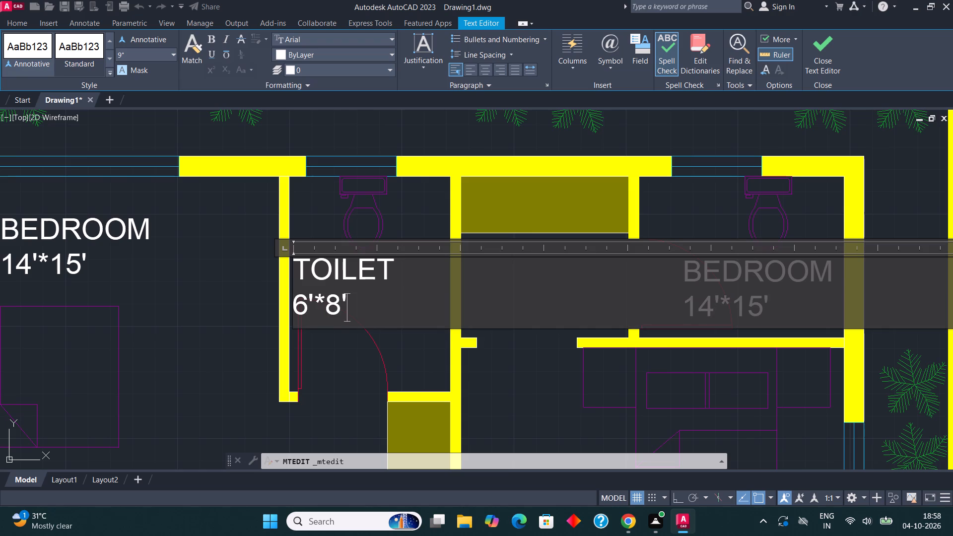
{"action": "left_click", "coordinate": [820, 37]}
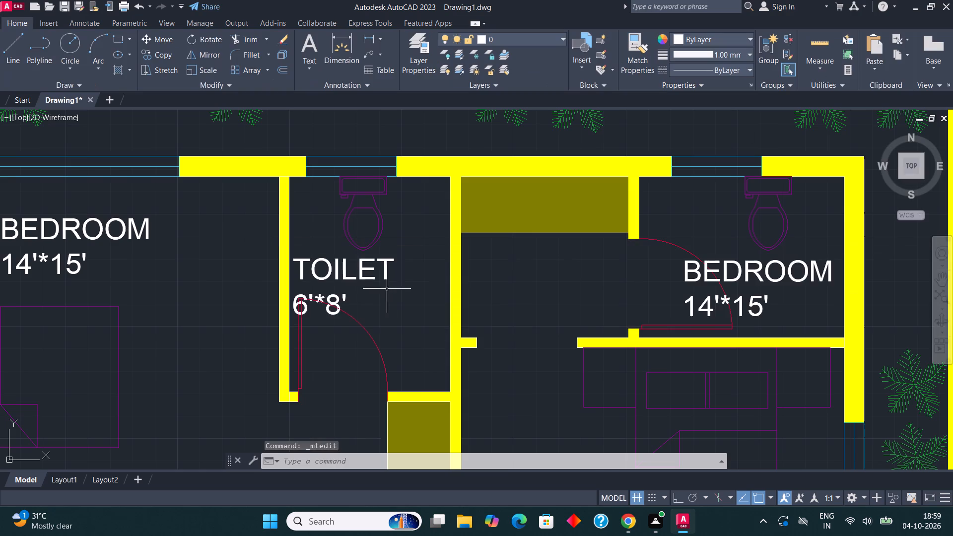
Move the TOILET 6'*8' label slightly to the right, towards the middle of its room.
{"action": "scroll", "coordinate": [360, 264], "scroll_direction": "down", "scroll_amount": 2}
{"action": "middle_click_drag", "start_coordinate": [363, 264], "coordinate": [350, 259]}
{"action": "scroll", "coordinate": [349, 260], "scroll_direction": "up", "scroll_amount": 3}
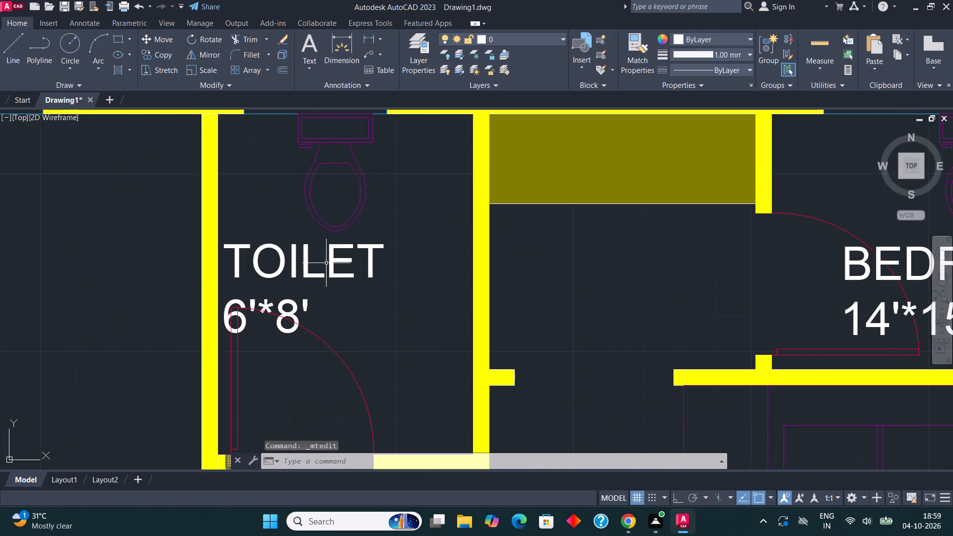
{"action": "left_click", "coordinate": [325, 263]}
{"action": "left_click", "coordinate": [296, 258]}
{"action": "left_click", "coordinate": [160, 35]}
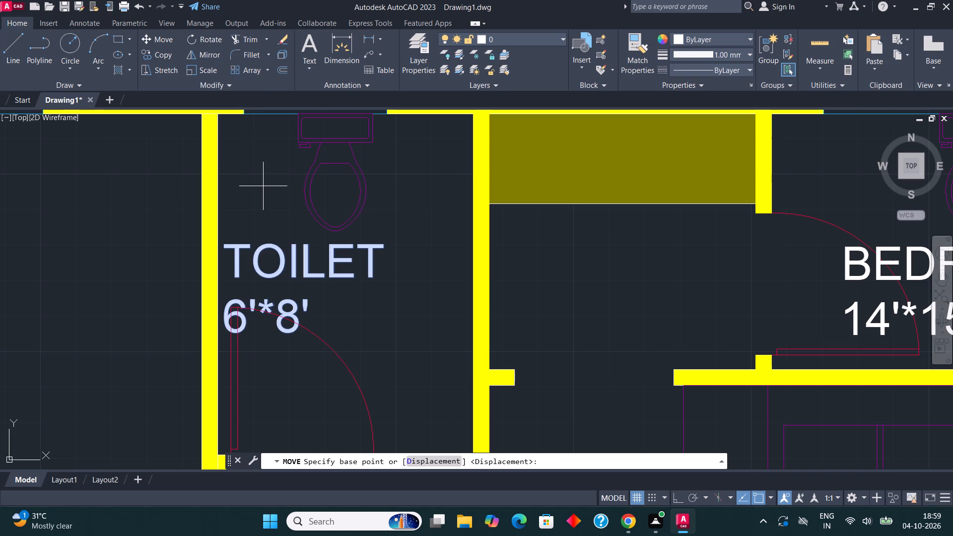
{"action": "left_click", "coordinate": [290, 311]}
{"action": "left_click", "coordinate": [346, 304]}
Delete the BEDROOM 14'*15' label from the second washroom in the plan's upper-right corner.
{"action": "scroll", "coordinate": [293, 309], "scroll_direction": "down", "scroll_amount": 4}
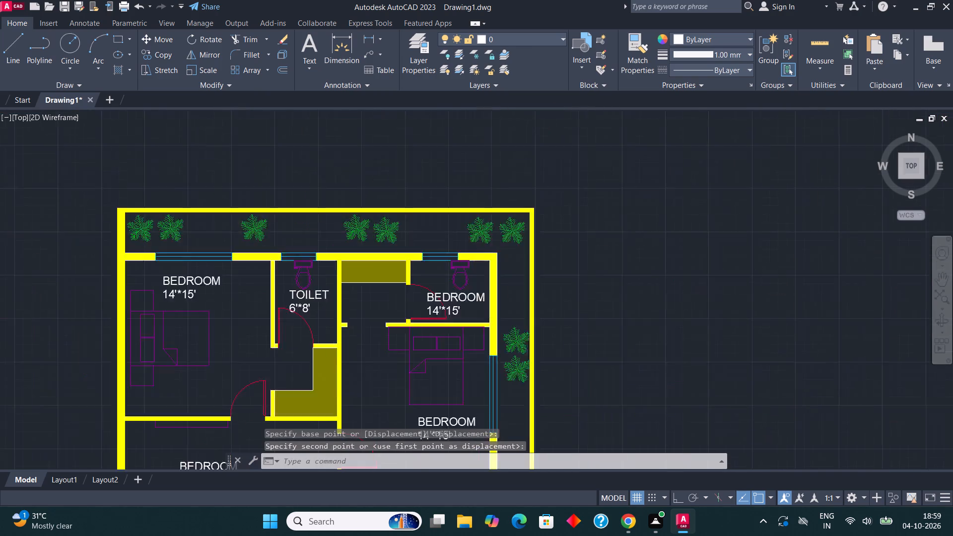
{"action": "scroll", "coordinate": [401, 301], "scroll_direction": "up", "scroll_amount": 3}
{"action": "left_click", "coordinate": [390, 301]}
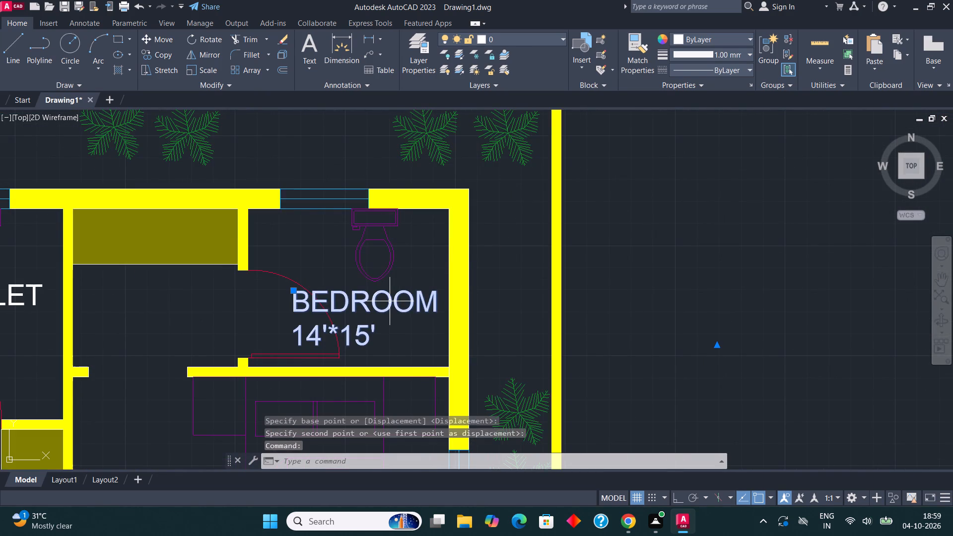
{"action": "key", "text": "Delete"}
Copy the TOILET 6'*8' label into the upper-right washroom, beside the door swing and below the toilet fixture.
{"action": "scroll", "coordinate": [389, 301], "scroll_direction": "down", "scroll_amount": 4}
{"action": "scroll", "coordinate": [324, 306], "scroll_direction": "up", "scroll_amount": 2}
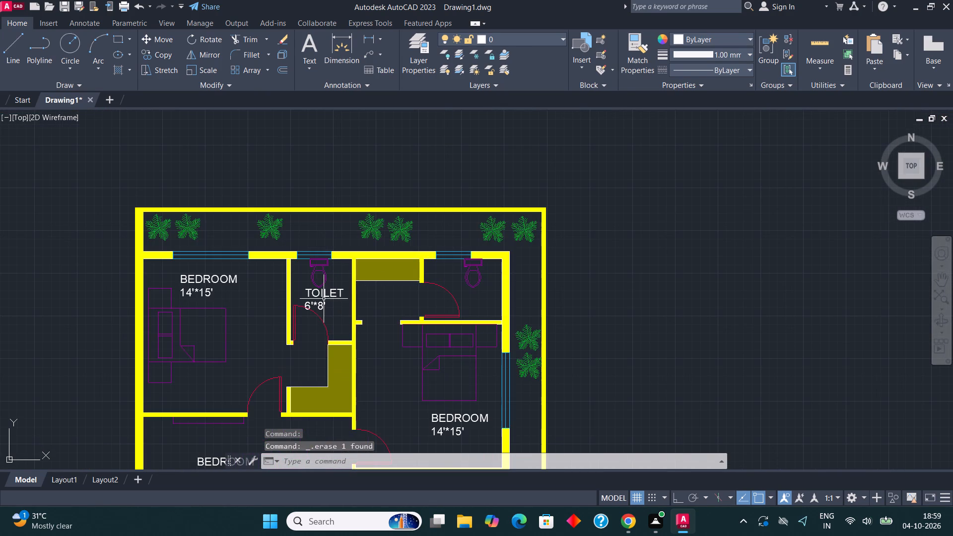
{"action": "left_click", "coordinate": [324, 298]}
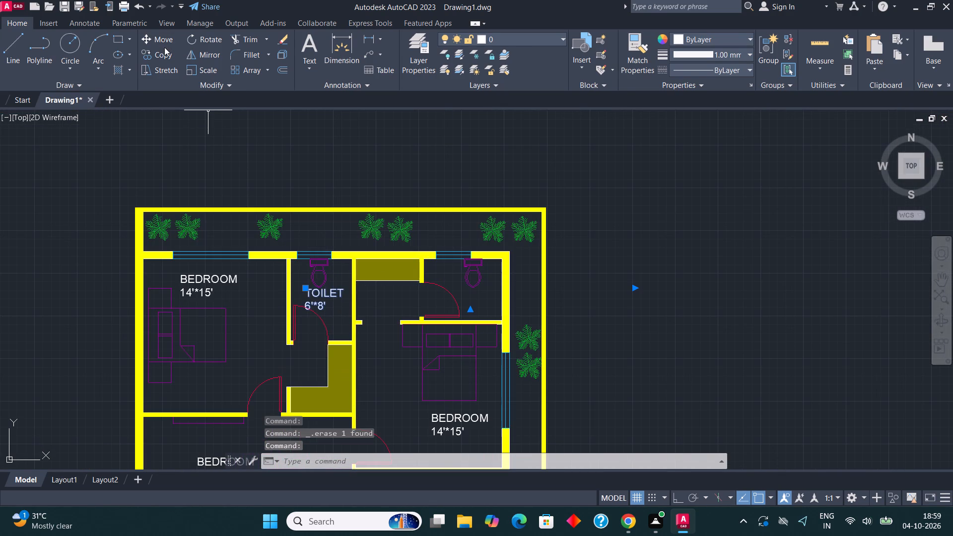
{"action": "left_click", "coordinate": [163, 56]}
{"action": "left_click", "coordinate": [301, 312]}
{"action": "scroll", "coordinate": [467, 309], "scroll_direction": "up", "scroll_amount": 1}
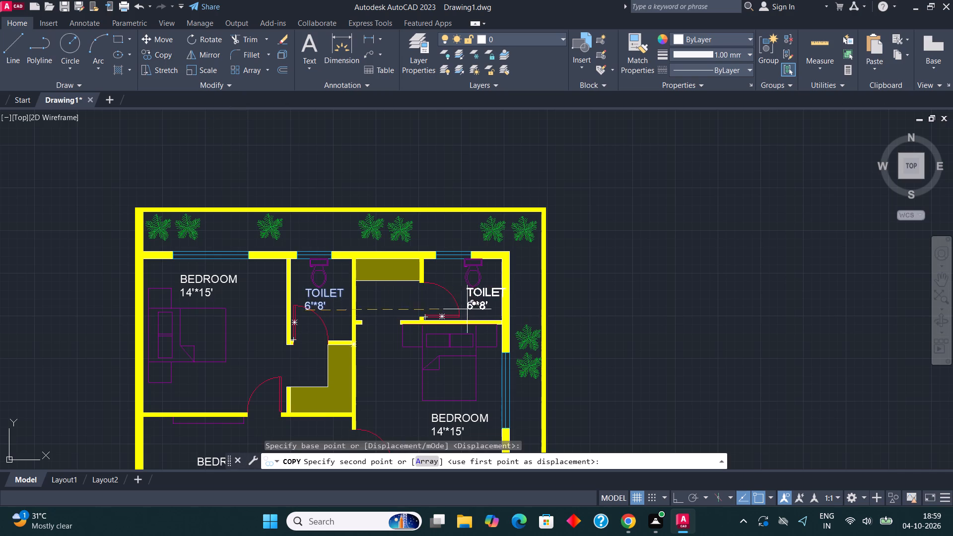
{"action": "scroll", "coordinate": [459, 315], "scroll_direction": "up", "scroll_amount": 2}
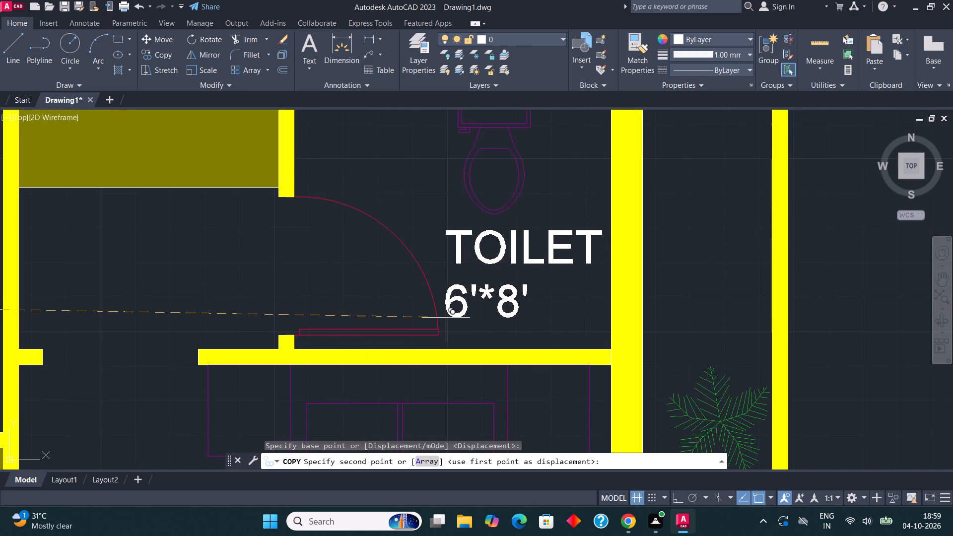
{"action": "scroll", "coordinate": [447, 307], "scroll_direction": "down", "scroll_amount": 2}
{"action": "scroll", "coordinate": [447, 313], "scroll_direction": "up", "scroll_amount": 2}
{"action": "left_click", "coordinate": [449, 313]}
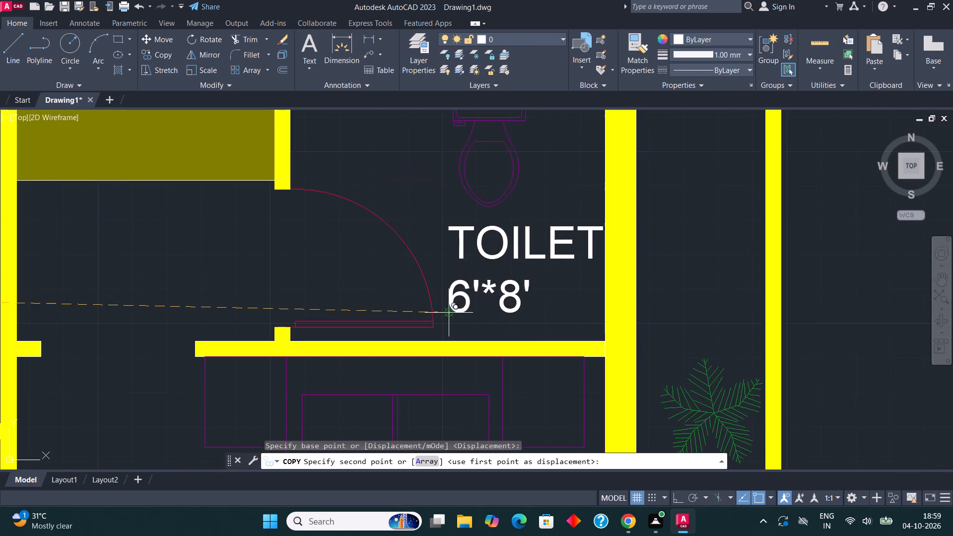
{"action": "scroll", "coordinate": [428, 260], "scroll_direction": "down", "scroll_amount": 2}
{"action": "key", "text": "Escape"}
Change the size line of the upper-right bedroom's label to 15'*14'.
{"action": "scroll", "coordinate": [428, 292], "scroll_direction": "down", "scroll_amount": 1}
{"action": "middle_click_drag", "start_coordinate": [435, 262], "coordinate": [438, 174]}
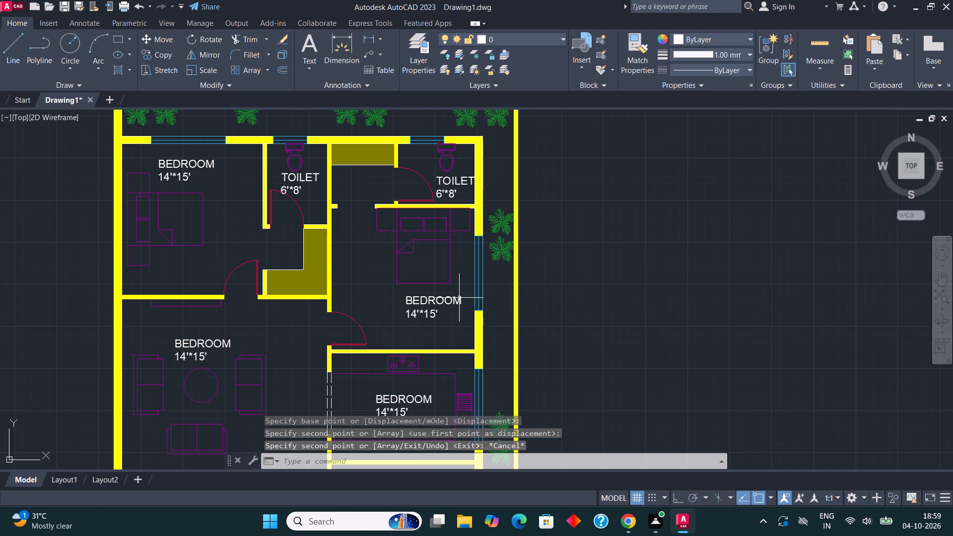
{"action": "scroll", "coordinate": [419, 301], "scroll_direction": "up", "scroll_amount": 1}
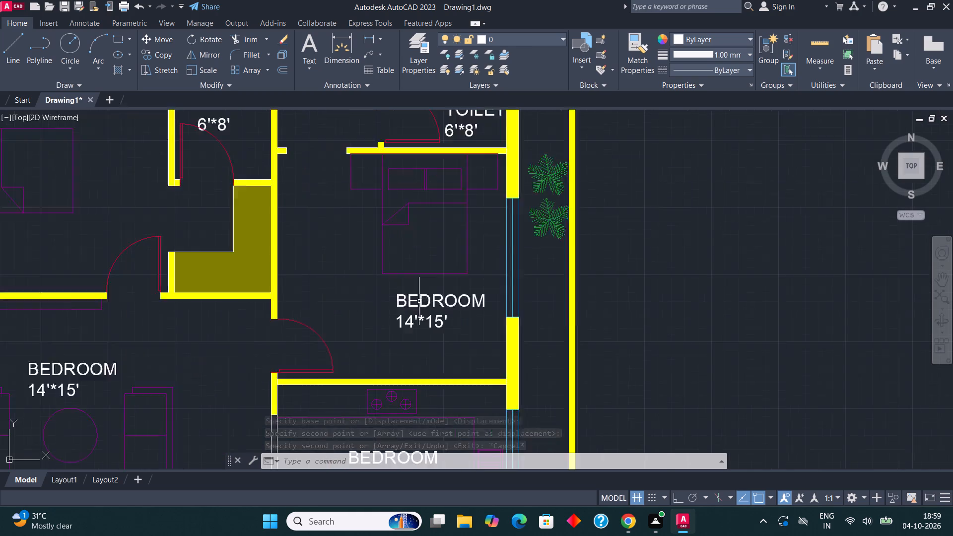
{"action": "scroll", "coordinate": [419, 301], "scroll_direction": "up", "scroll_amount": 2}
{"action": "left_click", "coordinate": [419, 301]}
{"action": "right_click", "coordinate": [419, 301]}
{"action": "left_click", "coordinate": [479, 197]}
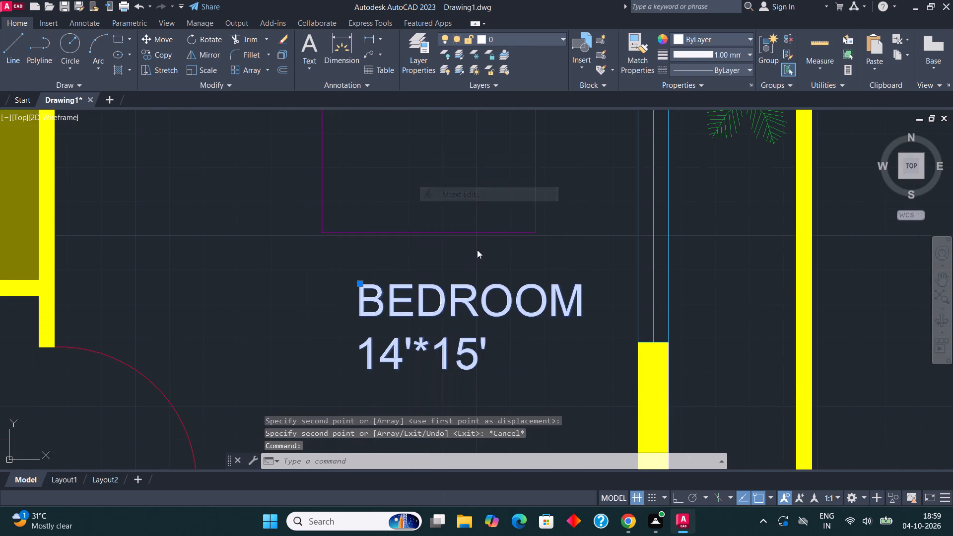
{"action": "left_click", "coordinate": [404, 357]}
{"action": "key", "text": "BackSpace"}
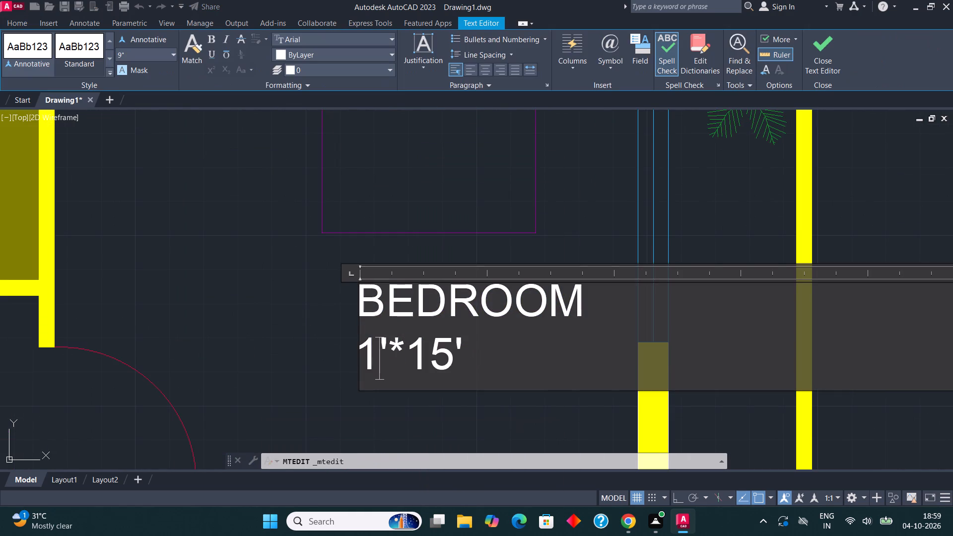
{"action": "key", "text": "5"}
{"action": "left_click", "coordinate": [476, 361]}
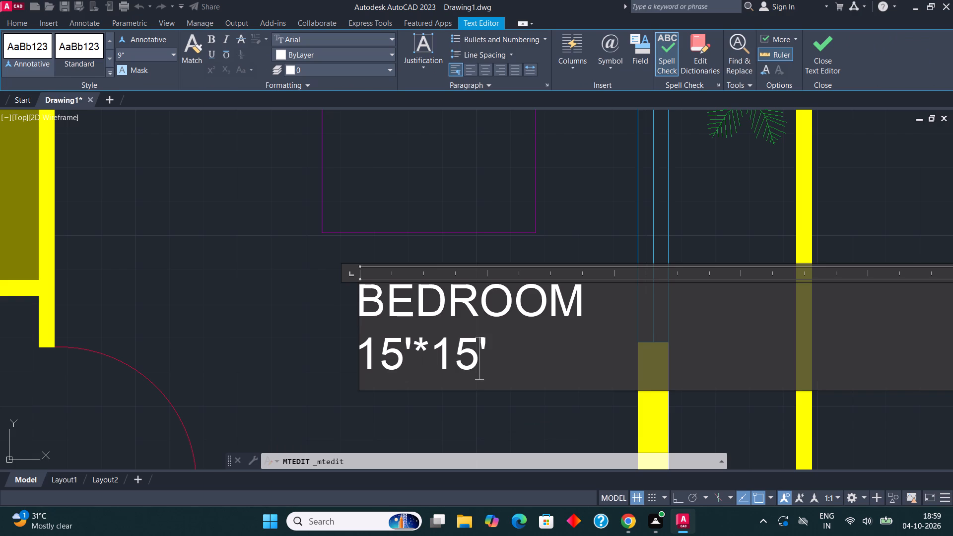
{"action": "key", "text": "BackSpace"}
{"action": "key", "text": "4"}
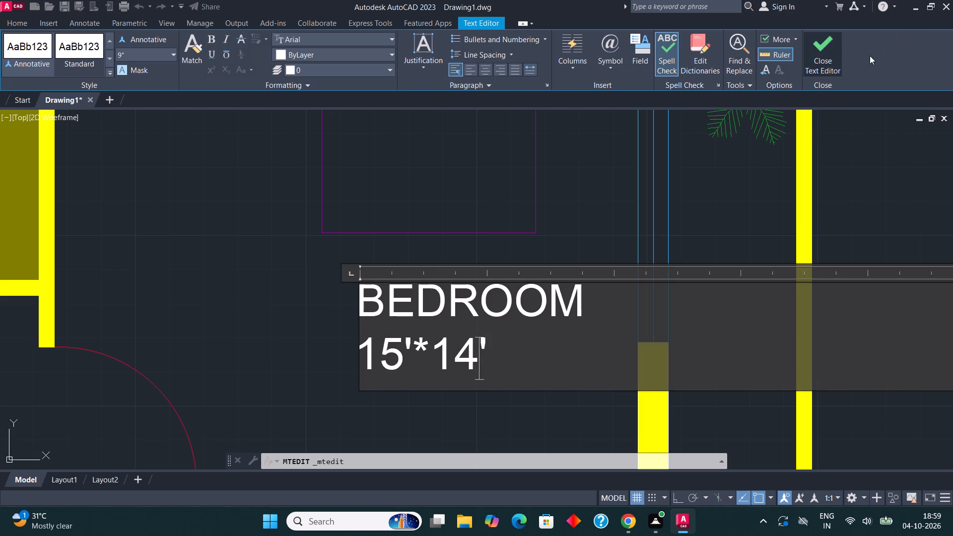
{"action": "left_click", "coordinate": [819, 50]}
Replace the name BEDROOM with KITCHEN in the label of the room containing the stove and sink.
{"action": "scroll", "coordinate": [591, 242], "scroll_direction": "down", "scroll_amount": 3}
{"action": "middle_click_drag", "start_coordinate": [582, 241], "coordinate": [578, 215]}
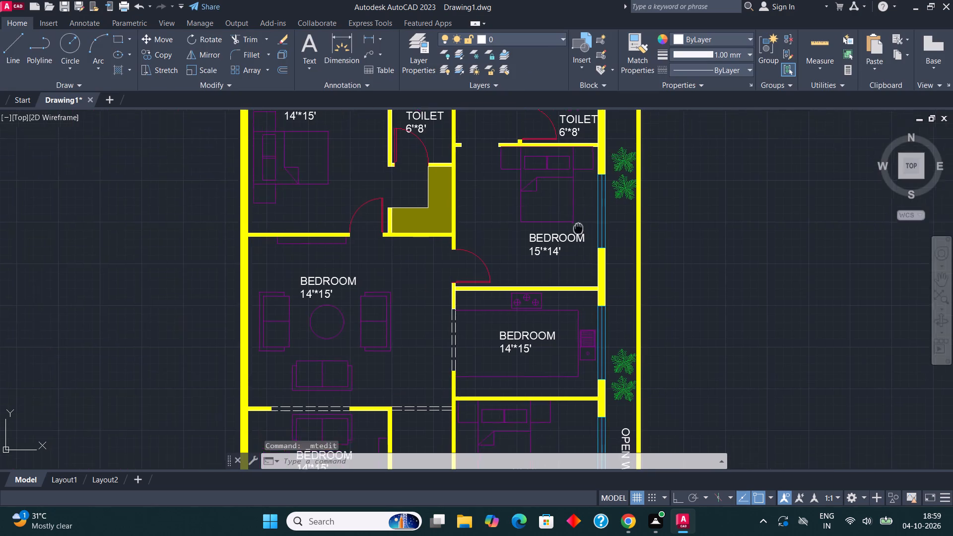
{"action": "middle_click_drag", "start_coordinate": [578, 215], "coordinate": [571, 152]}
{"action": "scroll", "coordinate": [506, 260], "scroll_direction": "up", "scroll_amount": 2}
{"action": "left_click", "coordinate": [507, 256]}
{"action": "right_click", "coordinate": [507, 256]}
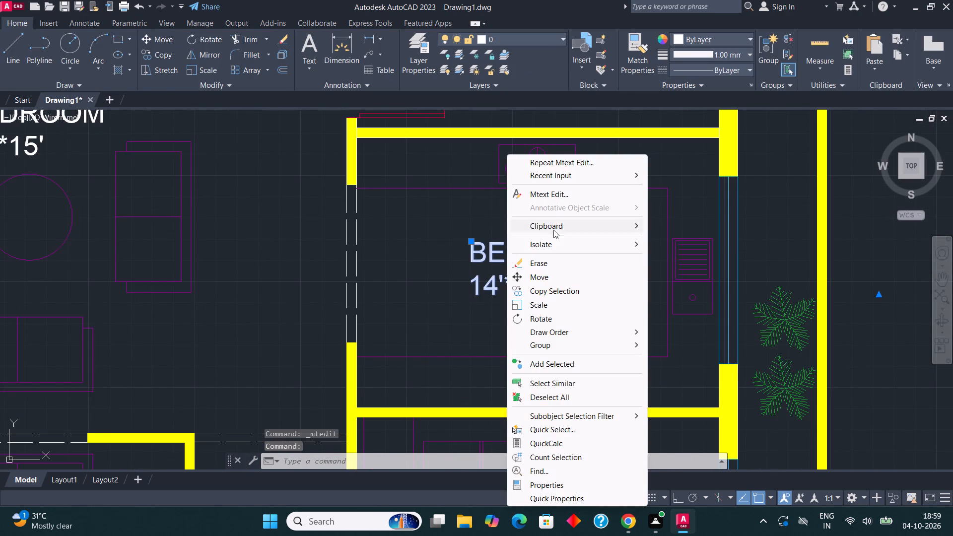
{"action": "left_click", "coordinate": [574, 195]}
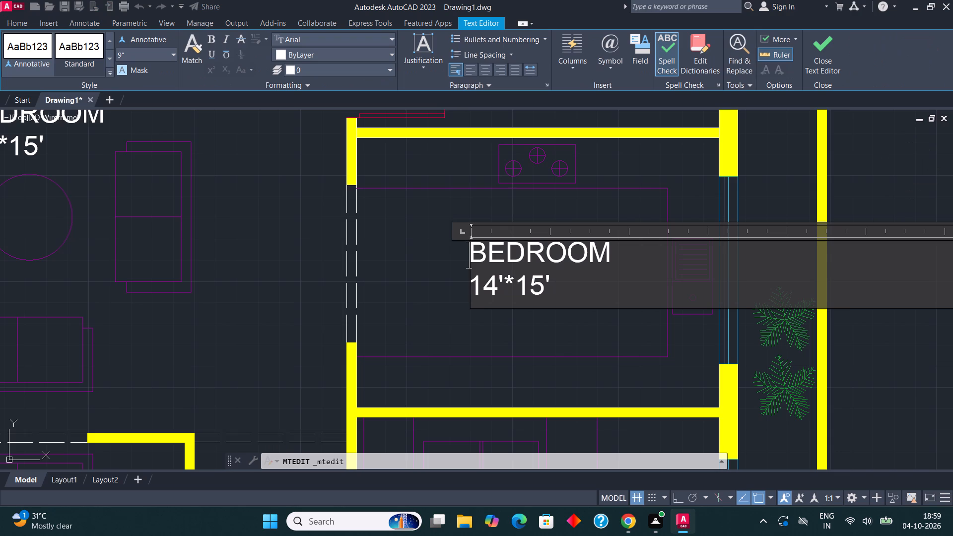
{"action": "left_click", "coordinate": [641, 254]}
{"action": "key", "text": "BackSpace"}
{"action": "key", "text": "BackSpace"}
{"action": "key", "text": "BackSpace"}
{"action": "key", "text": "BackSpace"}
{"action": "key", "text": "BackSpace"}
{"action": "key", "text": "BackSpace"}
{"action": "key", "text": "BackSpace"}
{"action": "key", "text": "BackSpace"}
{"action": "key", "text": "BackSpace"}
{"action": "key", "text": "BackSpace"}
{"action": "key", "text": "BackSpace"}
{"action": "key", "text": "BackSpace"}
{"action": "key", "text": "BackSpace"}
{"action": "key", "text": "BackSpace"}
{"action": "key", "text": "BackSpace"}
{"action": "key", "text": "BackSpace"}
{"action": "key", "text": "BackSpace"}
{"action": "key", "text": "BackSpace"}
{"action": "key", "text": "BackSpace"}
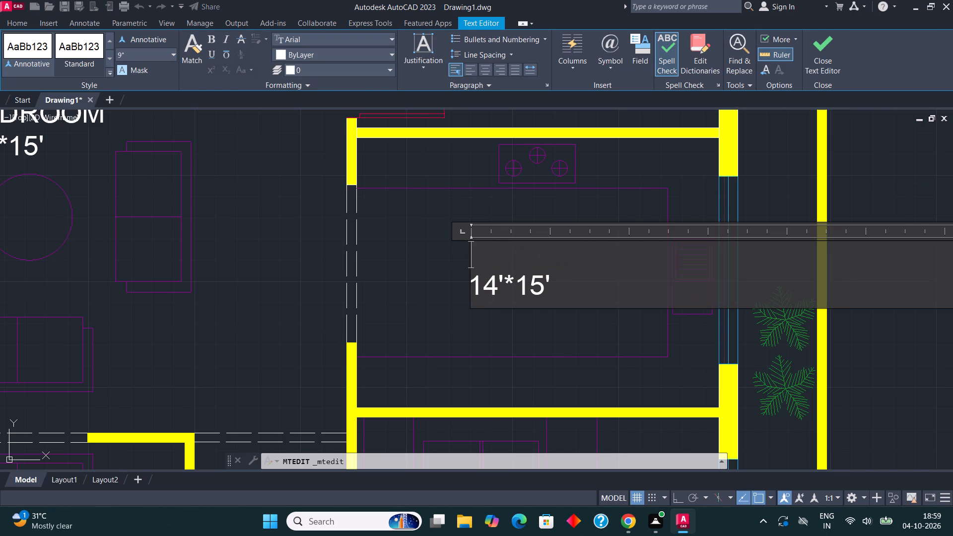
{"action": "type", "text": "KITCHEN"}
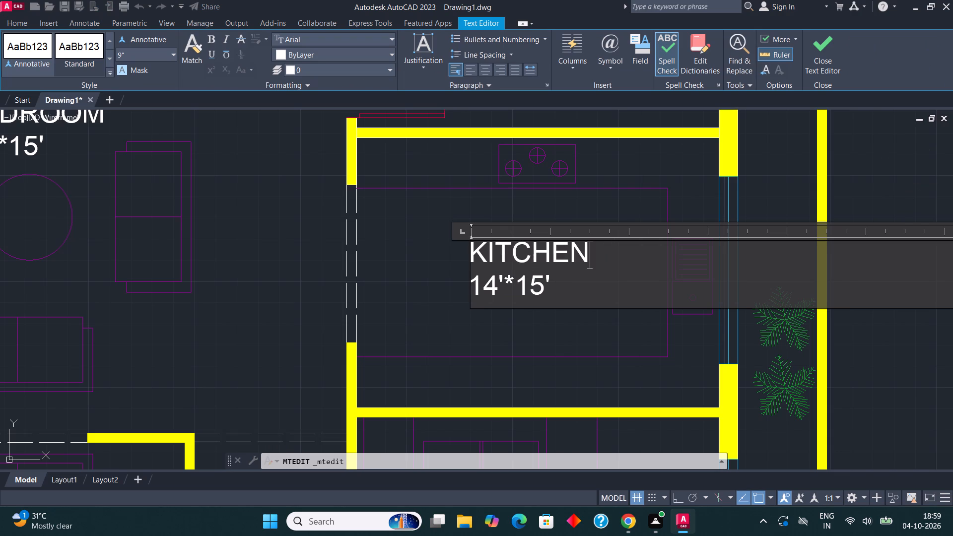
Change the kitchen label's size line to 15'*11'.
{"action": "left_click", "coordinate": [585, 281]}
{"action": "key", "text": "BackSpace"}
{"action": "key", "text": "BackSpace"}
{"action": "key", "text": "BackSpace"}
{"action": "key", "text": "BackSpace"}
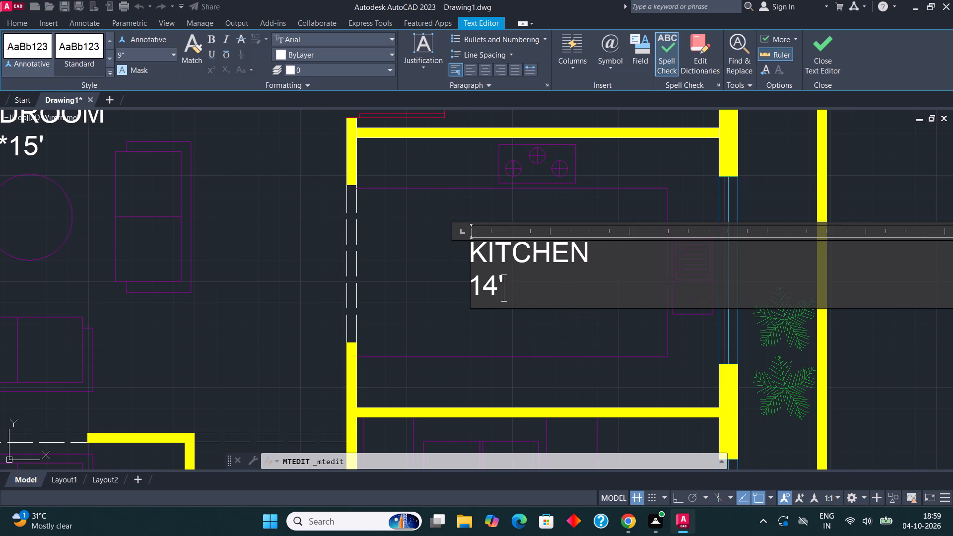
{"action": "key", "text": "BackSpace"}
{"action": "key", "text": "BackSpace"}
{"action": "type", "text": "5'*"}
{"action": "type", "text": "11'"}
{"action": "left_click", "coordinate": [821, 46]}
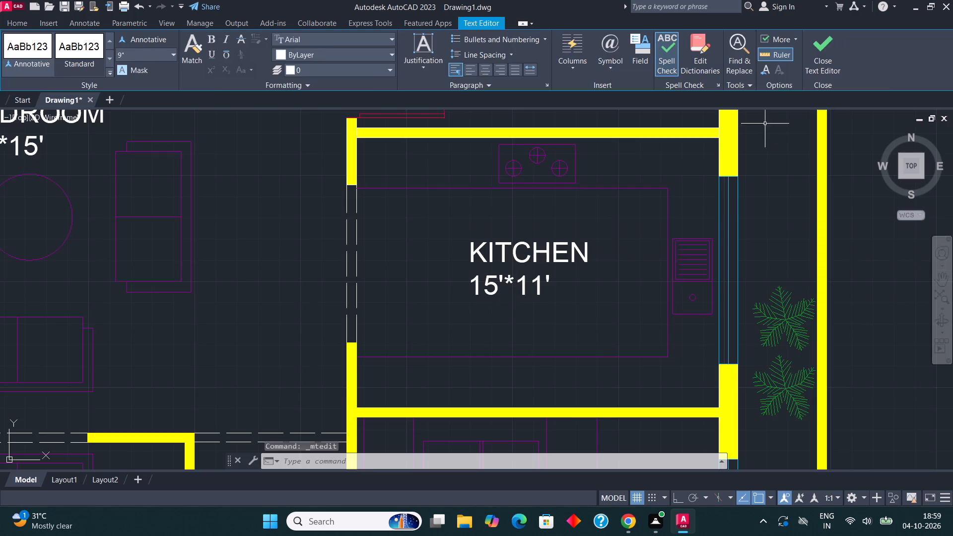
Change the size line of the bedroom label in the room directly below the kitchen to 15'*12'.
{"action": "scroll", "coordinate": [442, 305], "scroll_direction": "down", "scroll_amount": 3}
{"action": "middle_click_drag", "start_coordinate": [420, 338], "coordinate": [449, 306]}
{"action": "scroll", "coordinate": [449, 306], "scroll_direction": "up", "scroll_amount": 1}
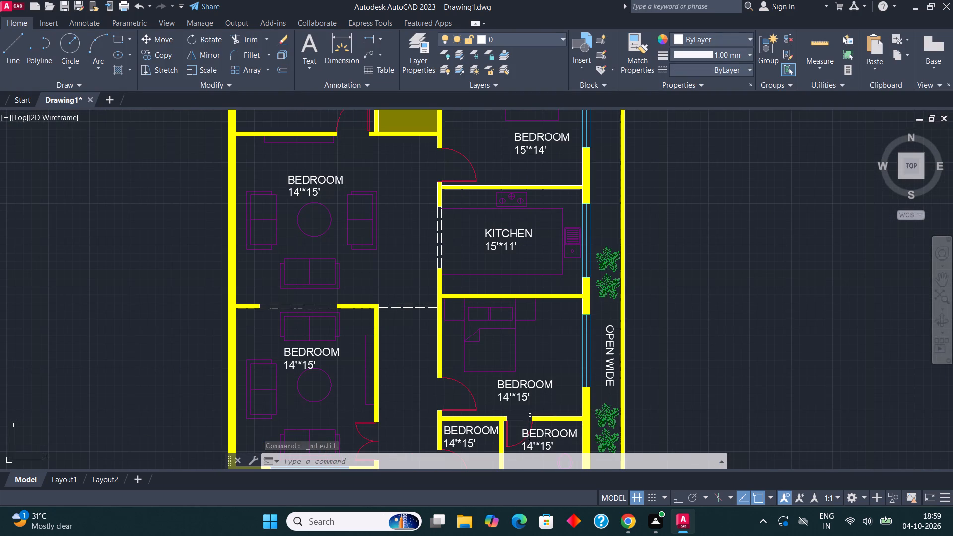
{"action": "middle_click_drag", "start_coordinate": [523, 402], "coordinate": [521, 325]}
{"action": "scroll", "coordinate": [547, 314], "scroll_direction": "up", "scroll_amount": 2}
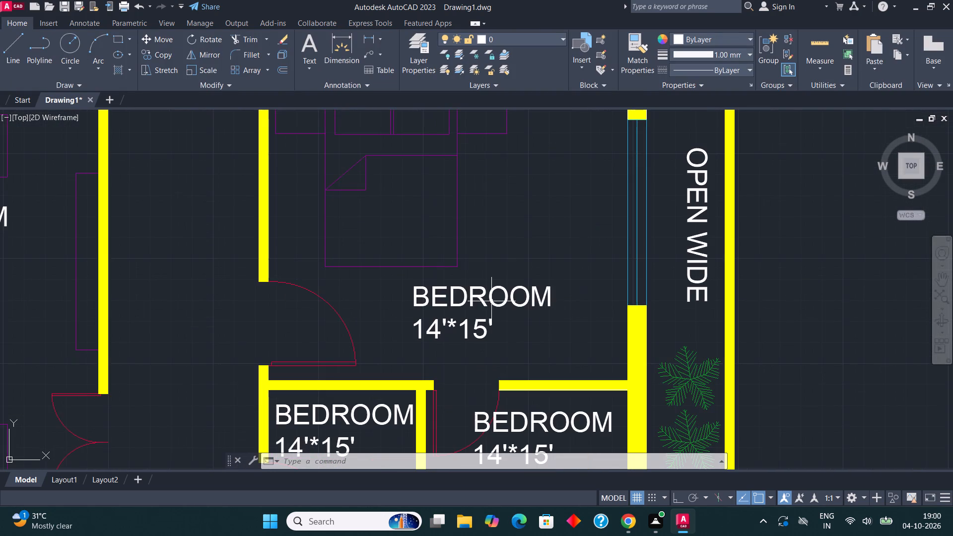
{"action": "left_click", "coordinate": [491, 301]}
{"action": "right_click", "coordinate": [491, 301]}
{"action": "left_click", "coordinate": [553, 193]}
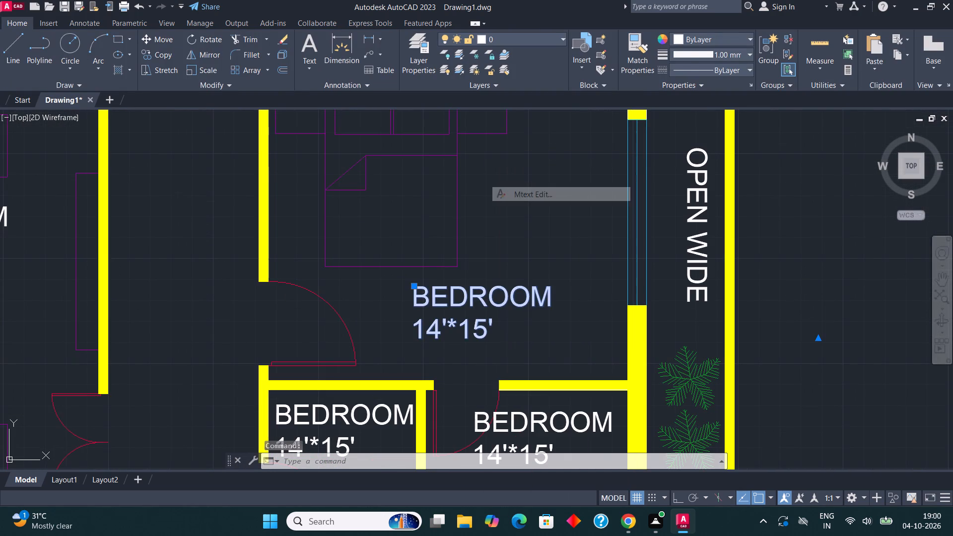
{"action": "left_click", "coordinate": [441, 331]}
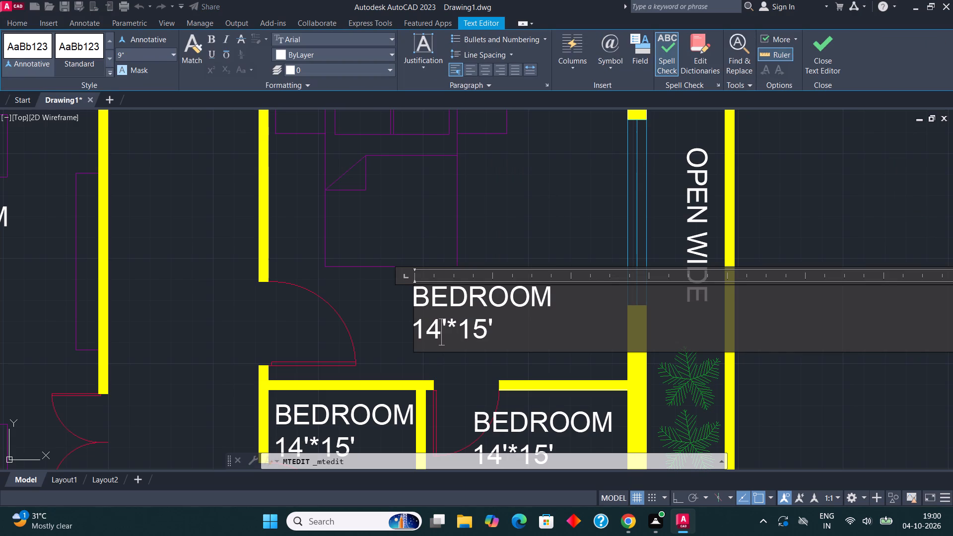
{"action": "key", "text": "BackSpace"}
{"action": "key", "text": "5"}
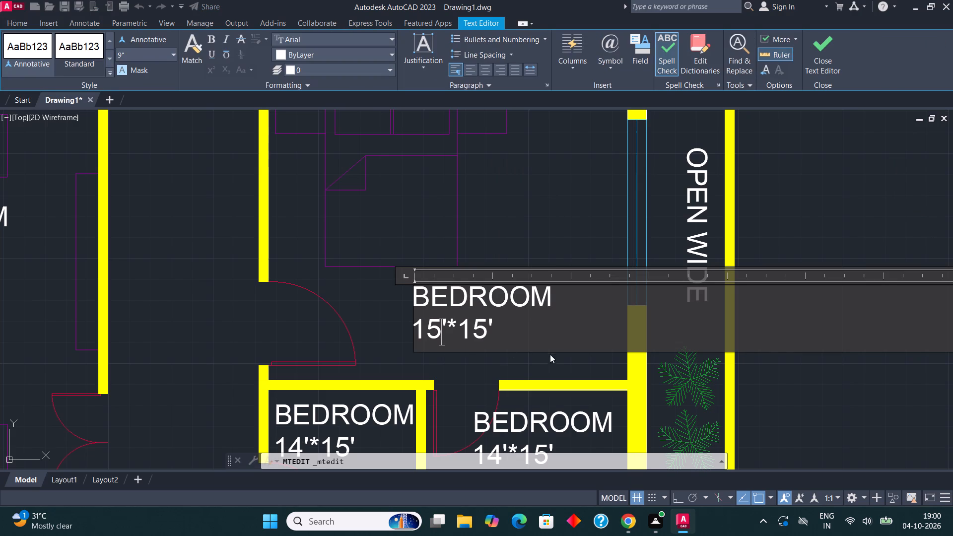
{"action": "left_click", "coordinate": [491, 331]}
{"action": "key", "text": "BackSpace"}
{"action": "key", "text": "BackSpace"}
{"action": "type", "text": "2'"}
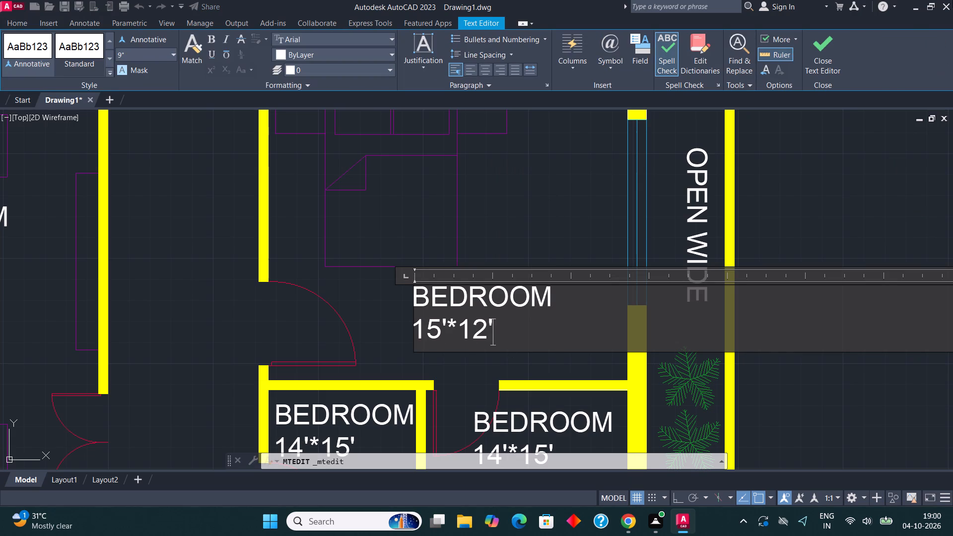
{"action": "left_click", "coordinate": [812, 52]}
Delete the BEDROOM 14'*15' label from the washroom below the 15'*12' bedroom.
{"action": "scroll", "coordinate": [591, 228], "scroll_direction": "down", "scroll_amount": 2}
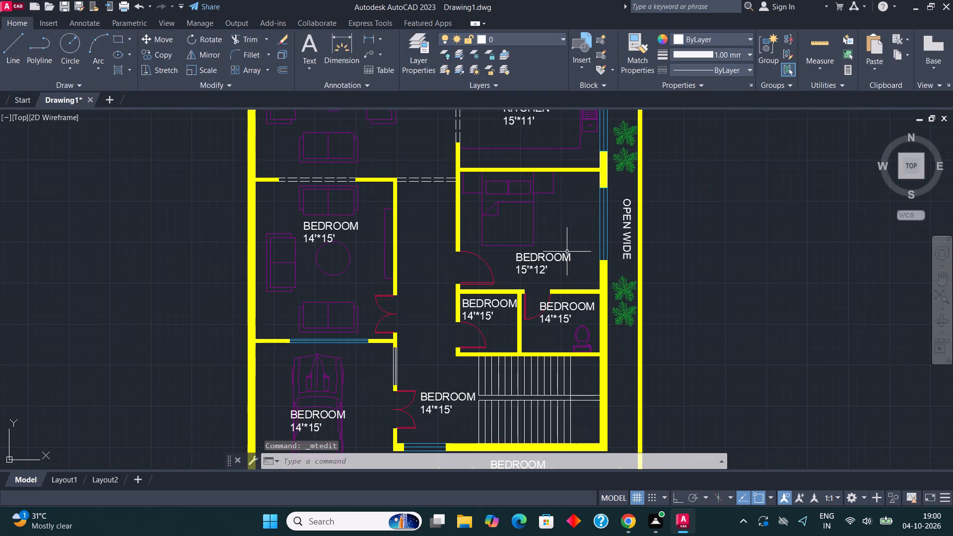
{"action": "scroll", "coordinate": [577, 317], "scroll_direction": "up", "scroll_amount": 2}
{"action": "left_click", "coordinate": [570, 289]}
{"action": "key", "text": "Delete"}
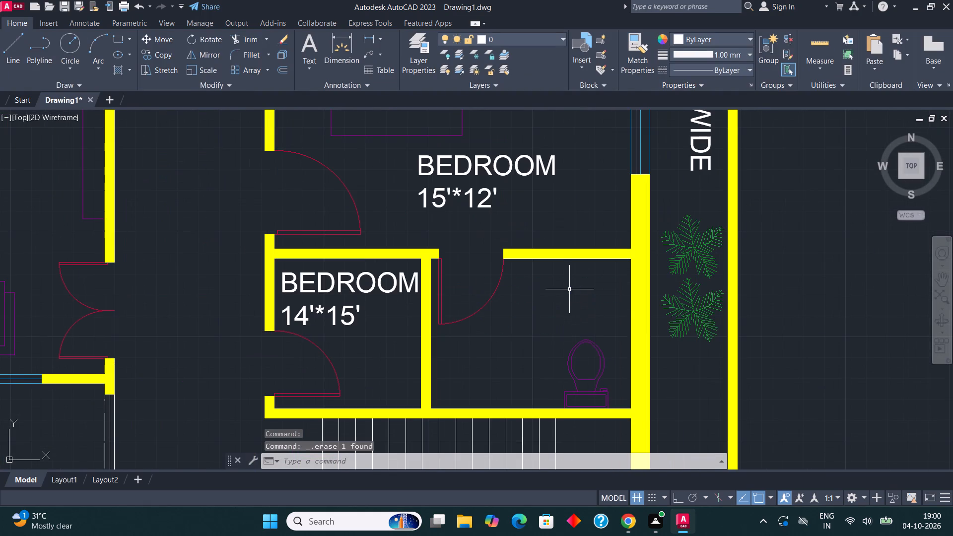
{"action": "left_click", "coordinate": [330, 311]}
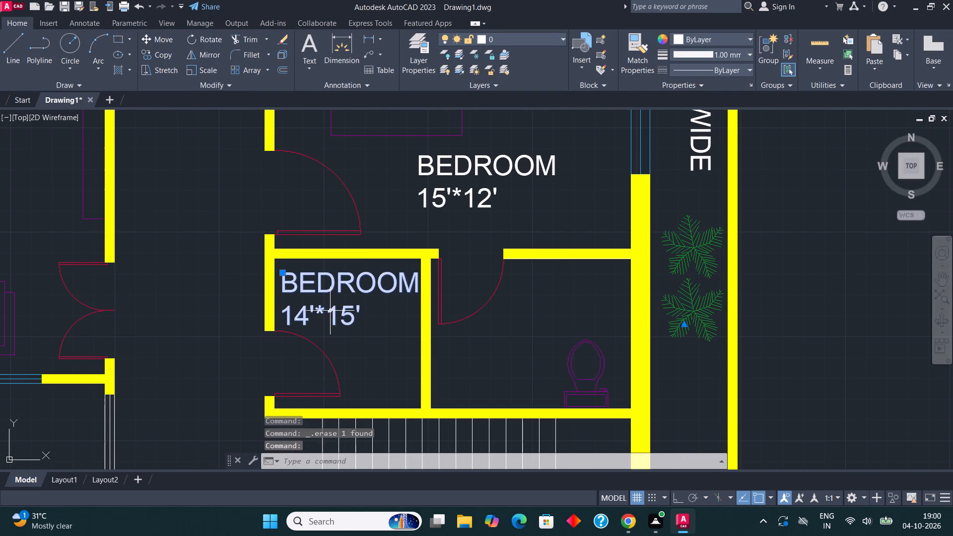
{"action": "key", "text": "Escape"}
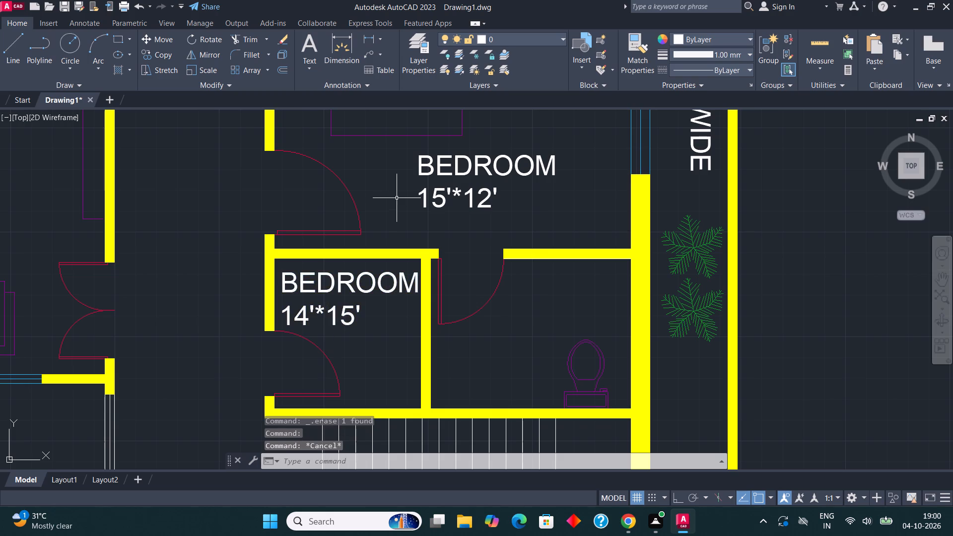
Copy the TOILET 6'*8' label from the upper-right washroom into the washroom below the 15'*12' bedroom, beside its door swing.
{"action": "middle_click_drag", "start_coordinate": [401, 202], "coordinate": [454, 406]}
{"action": "scroll", "coordinate": [446, 399], "scroll_direction": "down", "scroll_amount": 2}
{"action": "middle_click_drag", "start_coordinate": [505, 224], "coordinate": [479, 375]}
{"action": "left_click", "coordinate": [484, 175]}
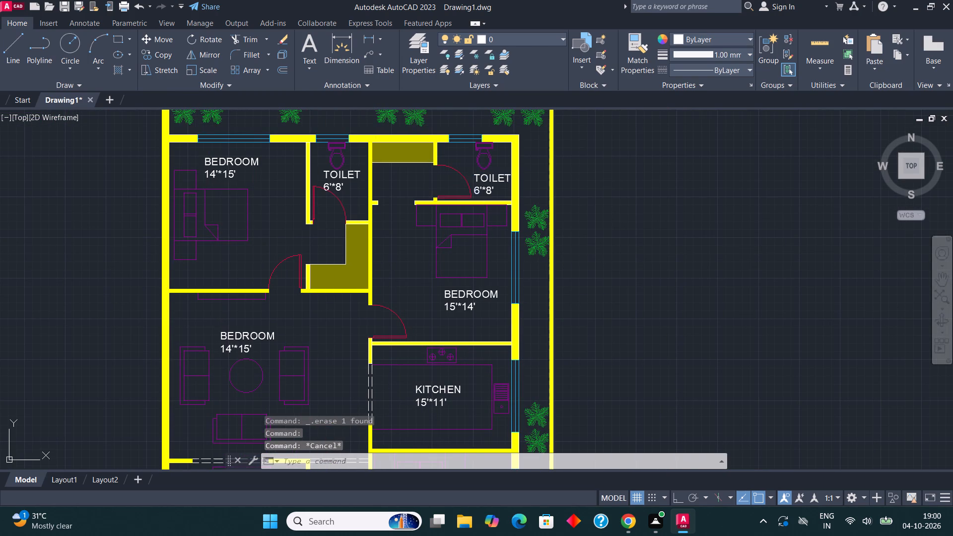
{"action": "left_click", "coordinate": [162, 54]}
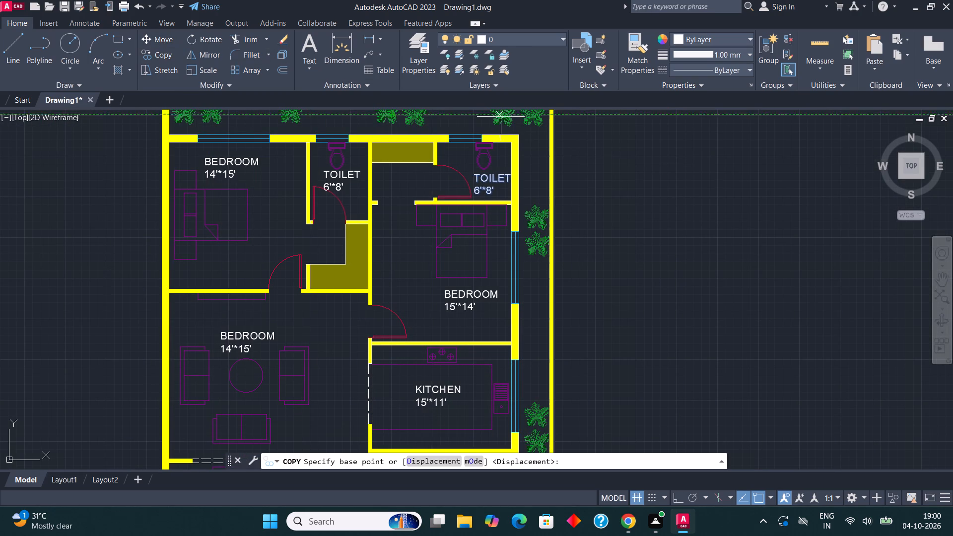
{"action": "left_click", "coordinate": [490, 178]}
{"action": "scroll", "coordinate": [503, 171], "scroll_direction": "down", "scroll_amount": 1}
{"action": "middle_click_drag", "start_coordinate": [498, 335], "coordinate": [503, 251]}
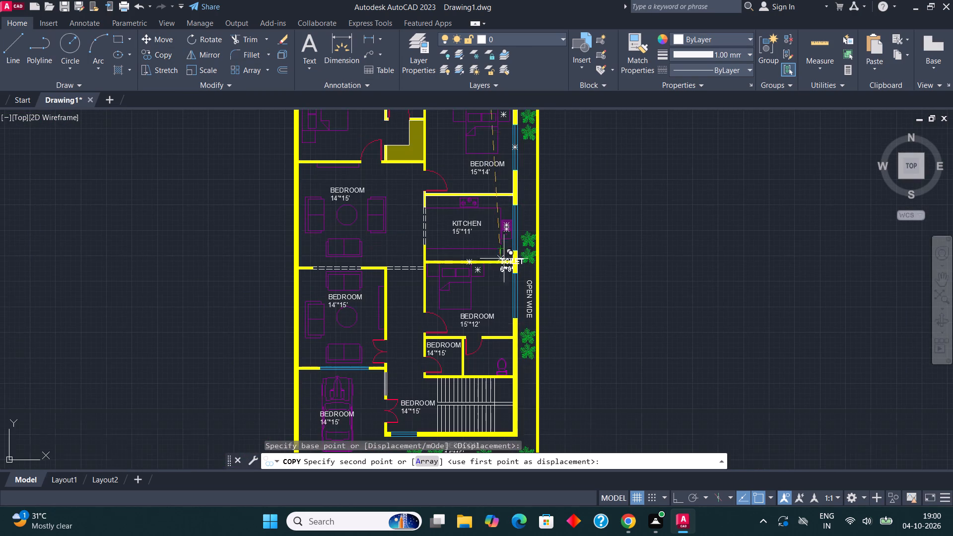
{"action": "scroll", "coordinate": [488, 353], "scroll_direction": "up", "scroll_amount": 4}
{"action": "left_click", "coordinate": [450, 305]}
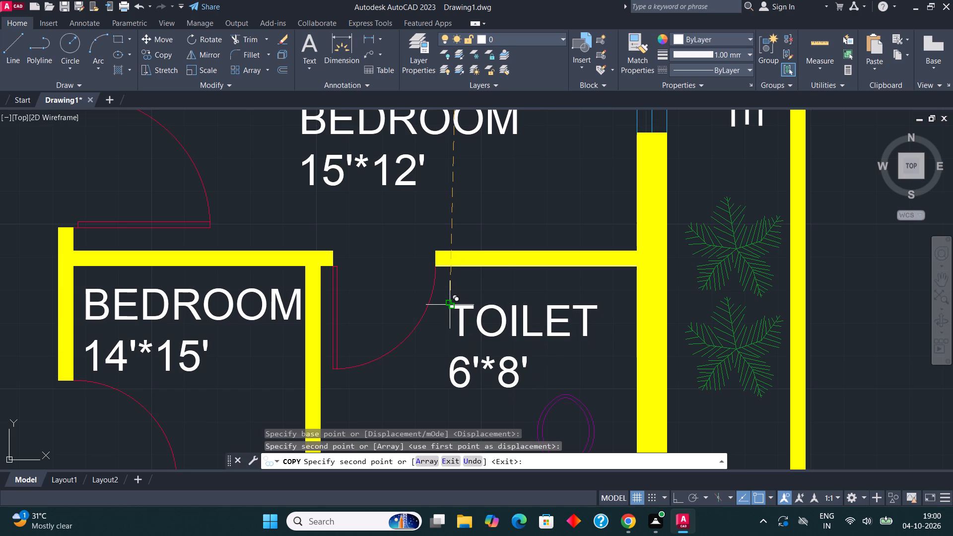
{"action": "key", "text": "Escape"}
Change the size line of the copied TOILET label in the lower washroom to 8'*6'.
{"action": "left_click", "coordinate": [470, 313]}
{"action": "left_click", "coordinate": [459, 320]}
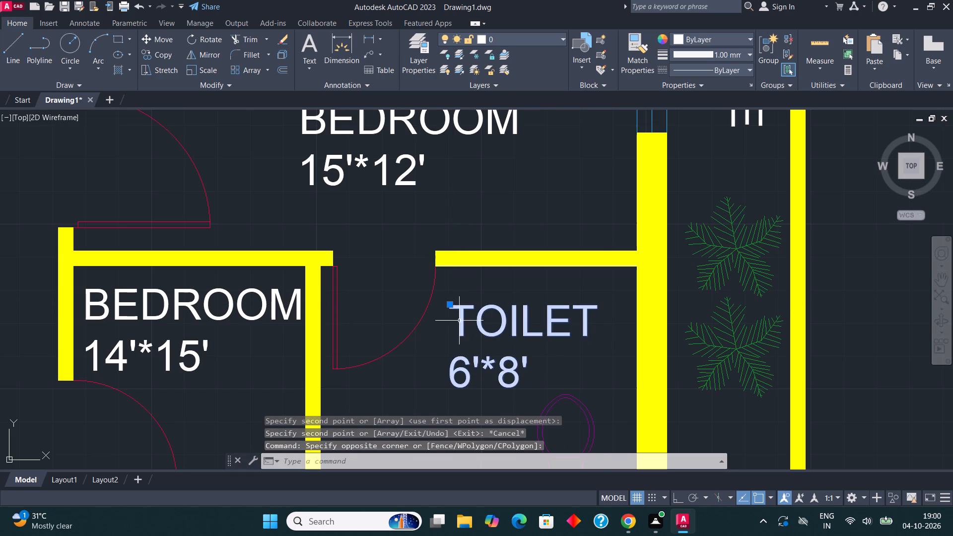
{"action": "right_click", "coordinate": [459, 321]}
{"action": "left_click", "coordinate": [502, 191]}
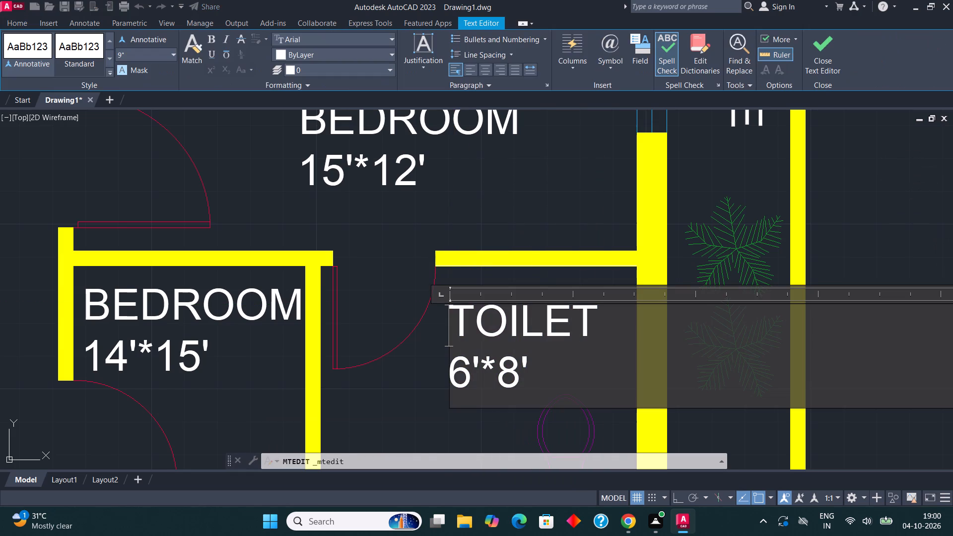
{"action": "left_click", "coordinate": [471, 380]}
{"action": "key", "text": "BackSpace"}
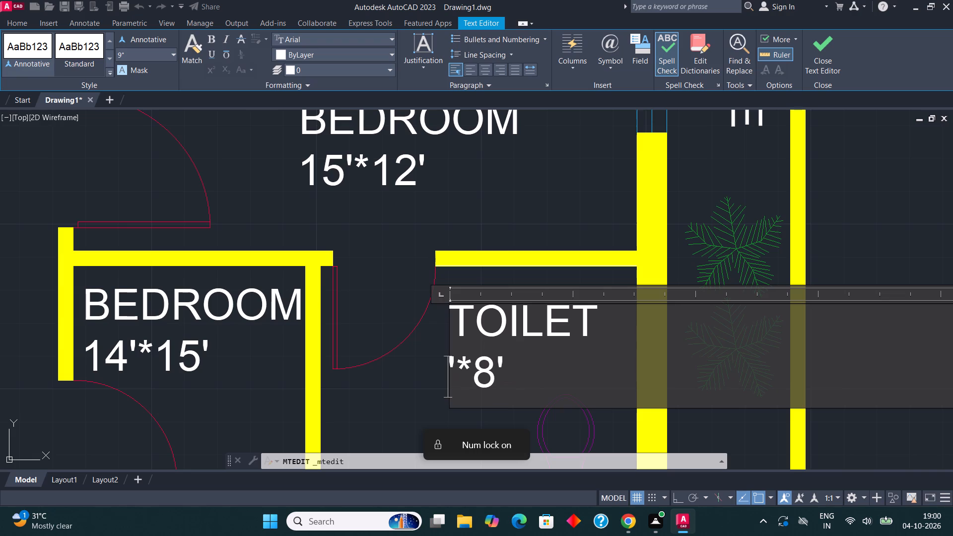
{"action": "key", "text": "8"}
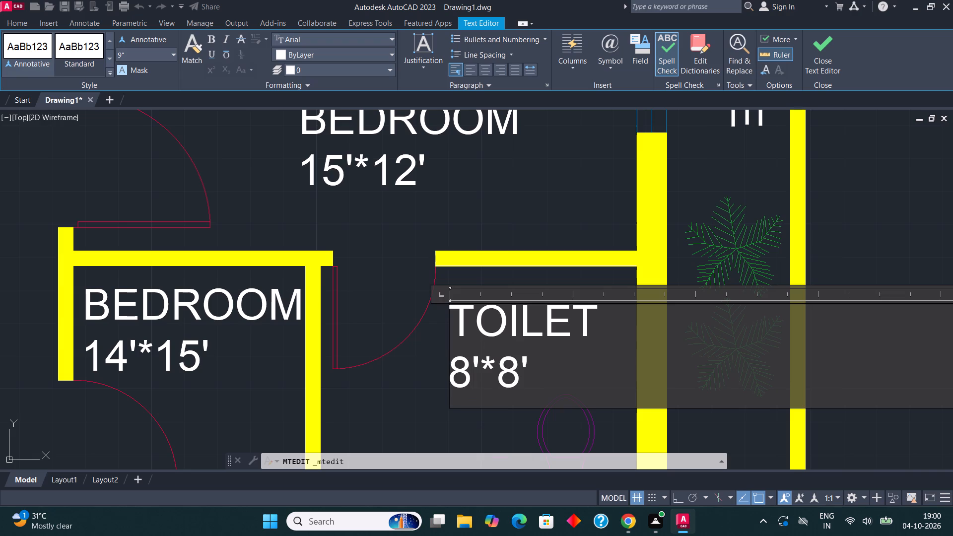
{"action": "left_click", "coordinate": [515, 372]}
{"action": "key", "text": "BackSpace"}
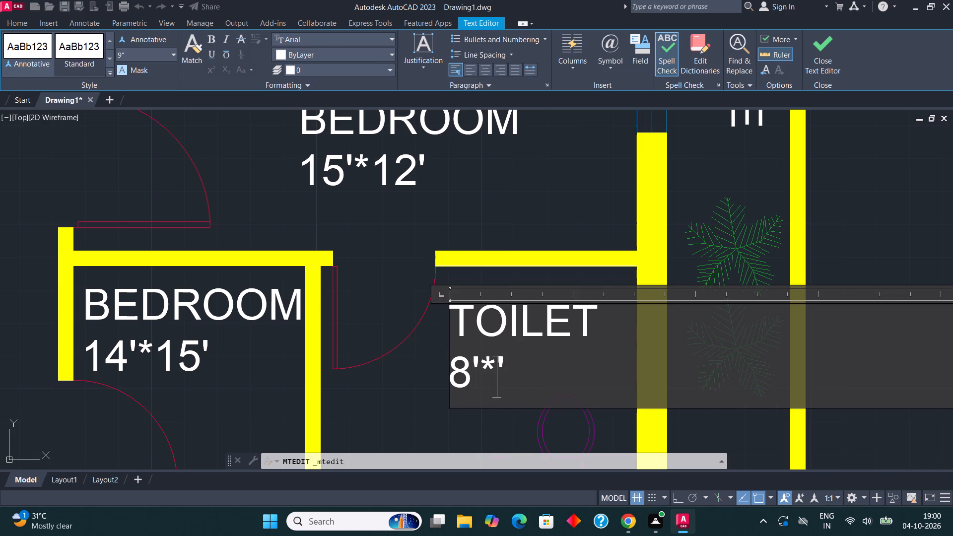
{"action": "key", "text": "6"}
{"action": "left_click", "coordinate": [816, 59]}
Change the BEDROOM label in the small room beside the 8'*6' toilet to DRESSING with the size line 6'*6'.
{"action": "scroll", "coordinate": [816, 92], "scroll_direction": "down", "scroll_amount": 2}
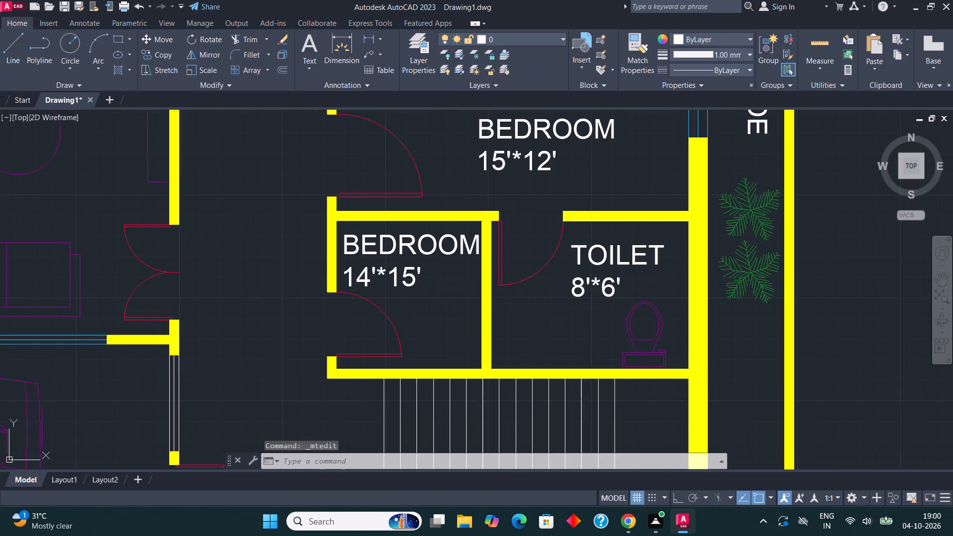
{"action": "middle_click_drag", "start_coordinate": [281, 298], "coordinate": [310, 313]}
{"action": "scroll", "coordinate": [396, 266], "scroll_direction": "up", "scroll_amount": 1}
{"action": "left_click", "coordinate": [395, 265]}
{"action": "right_click", "coordinate": [394, 264]}
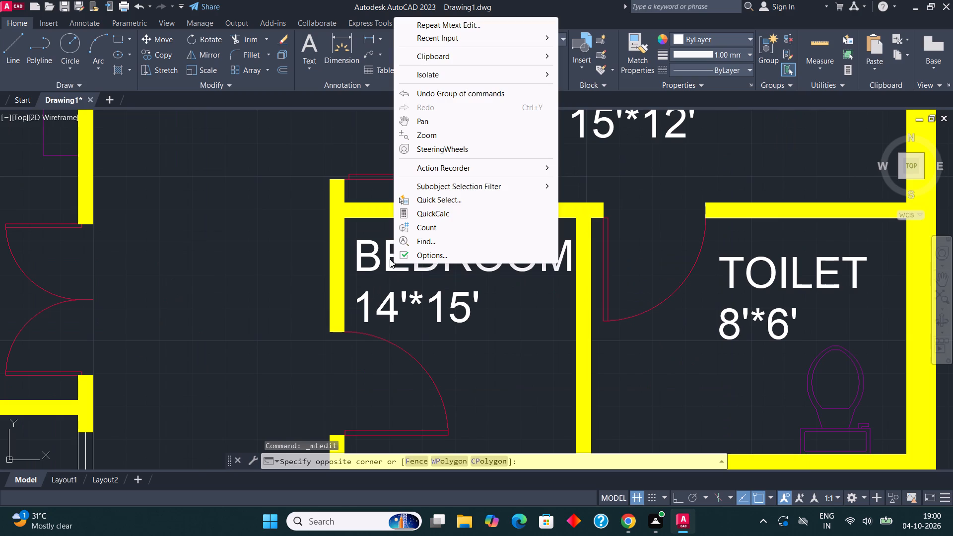
{"action": "key", "text": "Escape"}
{"action": "left_click", "coordinate": [375, 250]}
{"action": "right_click", "coordinate": [366, 256]}
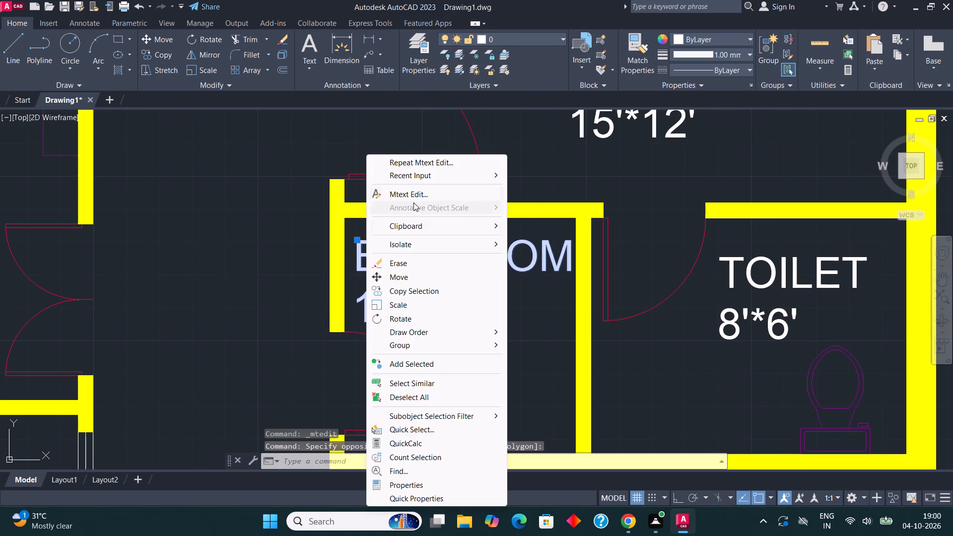
{"action": "left_click", "coordinate": [421, 194]}
{"action": "left_click", "coordinate": [486, 301]}
{"action": "key", "text": "BackSpace"}
{"action": "key", "text": "BackSpace"}
{"action": "key", "text": "BackSpace"}
{"action": "key", "text": "BackSpace"}
{"action": "key", "text": "BackSpace"}
{"action": "key", "text": "BackSpace"}
{"action": "key", "text": "BackSpace"}
{"action": "key", "text": "BackSpace"}
{"action": "key", "text": "BackSpace"}
{"action": "key", "text": "BackSpace"}
{"action": "key", "text": "BackSpace"}
{"action": "key", "text": "BackSpace"}
{"action": "key", "text": "BackSpace"}
{"action": "key", "text": "BackSpace"}
{"action": "key", "text": "BackSpace"}
{"action": "key", "text": "BackSpace"}
{"action": "key", "text": "BackSpace"}
{"action": "key", "text": "BackSpace"}
{"action": "key", "text": "BackSpace"}
{"action": "key", "text": "BackSpace"}
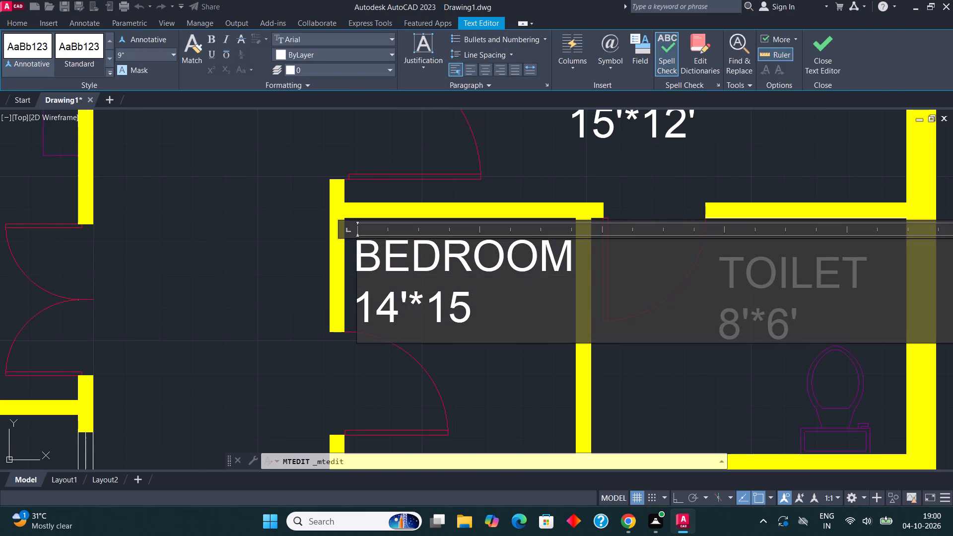
{"action": "type", "text": "DRESSING"}
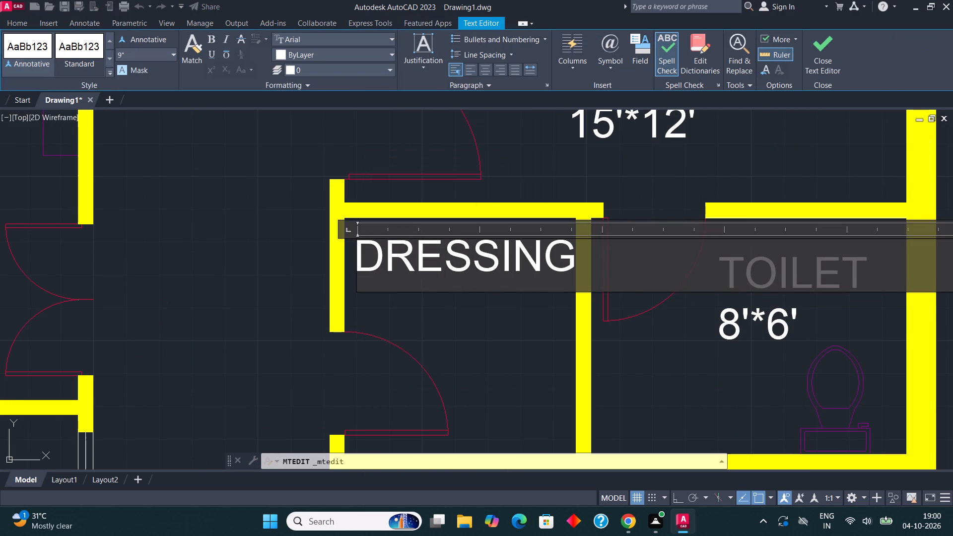
{"action": "key", "text": "Return"}
{"action": "type", "text": "6'*6'"}
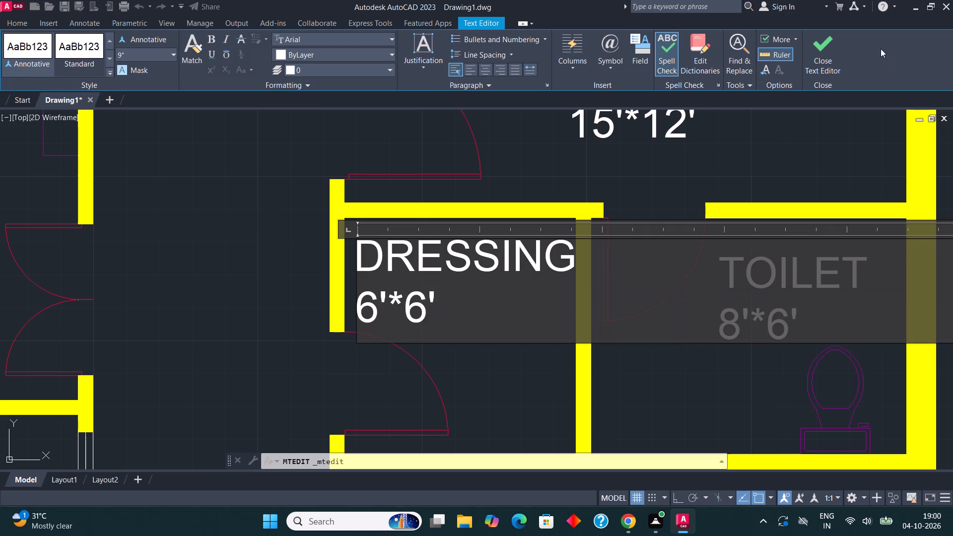
{"action": "left_click", "coordinate": [824, 55]}
Copy the DRESSING 6'*6' label into the hatched-edge area directly below the upper 6'*8' toilet, next to the top-left bedroom.
{"action": "scroll", "coordinate": [399, 412], "scroll_direction": "down", "scroll_amount": 2}
{"action": "middle_click_drag", "start_coordinate": [415, 272], "coordinate": [419, 280]}
{"action": "left_click", "coordinate": [403, 356]}
{"action": "left_click", "coordinate": [160, 56]}
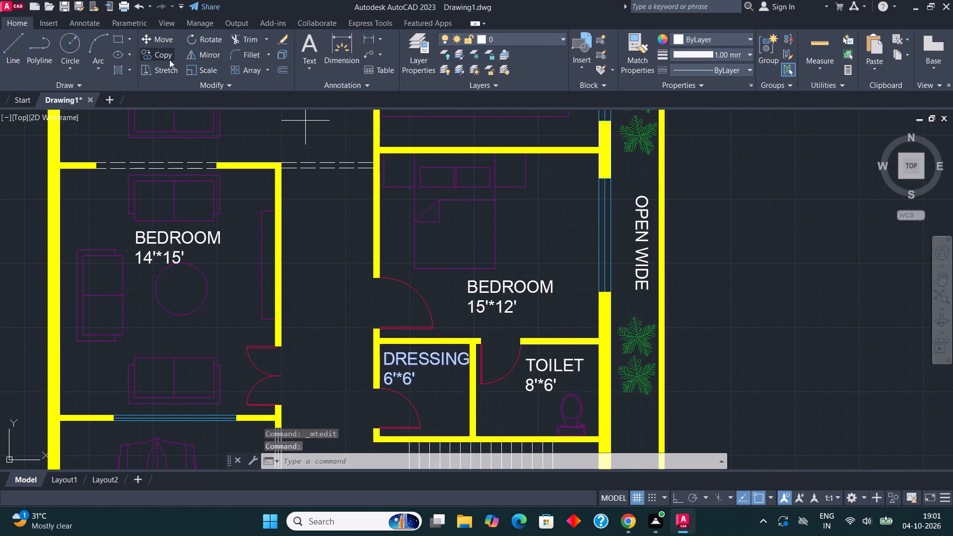
{"action": "left_click", "coordinate": [409, 367]}
{"action": "scroll", "coordinate": [413, 403], "scroll_direction": "down", "scroll_amount": 1}
{"action": "scroll", "coordinate": [392, 348], "scroll_direction": "down", "scroll_amount": 3}
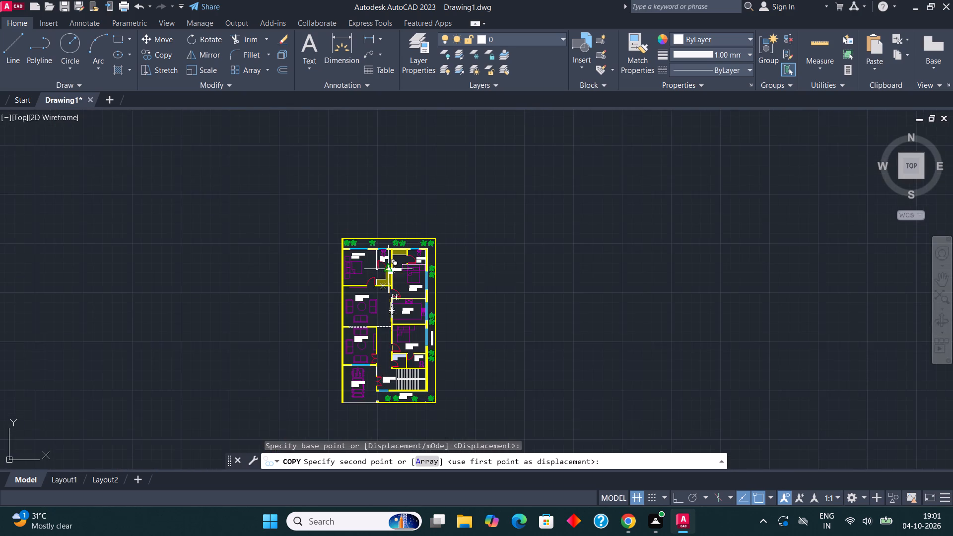
{"action": "scroll", "coordinate": [383, 258], "scroll_direction": "up", "scroll_amount": 3}
{"action": "scroll", "coordinate": [359, 324], "scroll_direction": "up", "scroll_amount": 2}
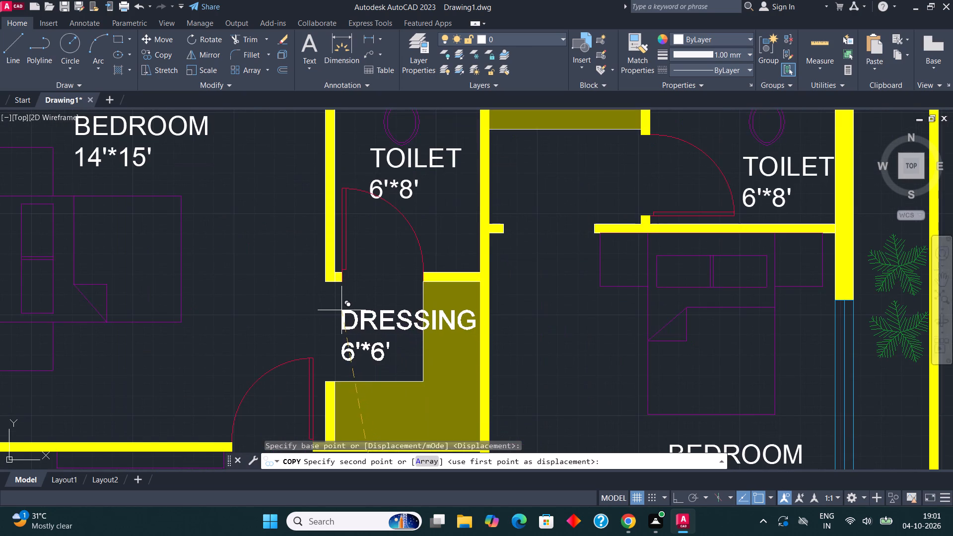
{"action": "left_click", "coordinate": [341, 310]}
{"action": "scroll", "coordinate": [433, 203], "scroll_direction": "down", "scroll_amount": 2}
{"action": "key", "text": "Escape"}
Change the BEDROOM label in the sofa room west of the kitchen to LIVING with the size line 14'*16'.
{"action": "middle_click_drag", "start_coordinate": [425, 213], "coordinate": [431, 174]}
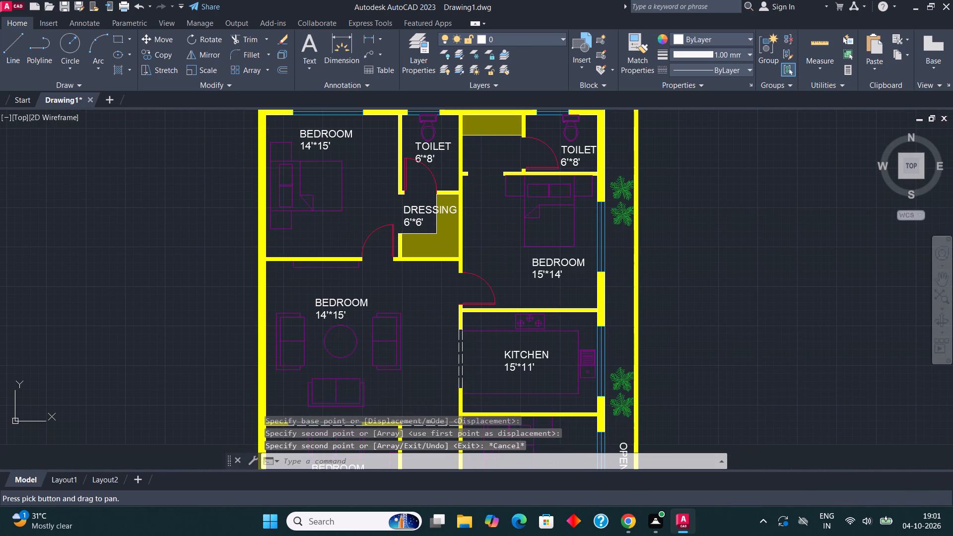
{"action": "scroll", "coordinate": [319, 336], "scroll_direction": "up", "scroll_amount": 2}
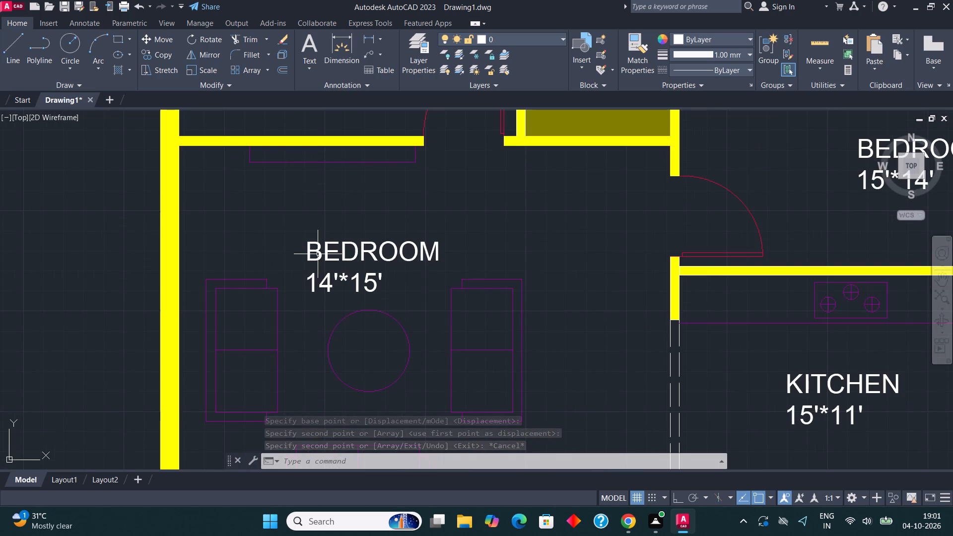
{"action": "left_click", "coordinate": [318, 254]}
{"action": "right_click", "coordinate": [318, 254]}
{"action": "left_click", "coordinate": [377, 195]}
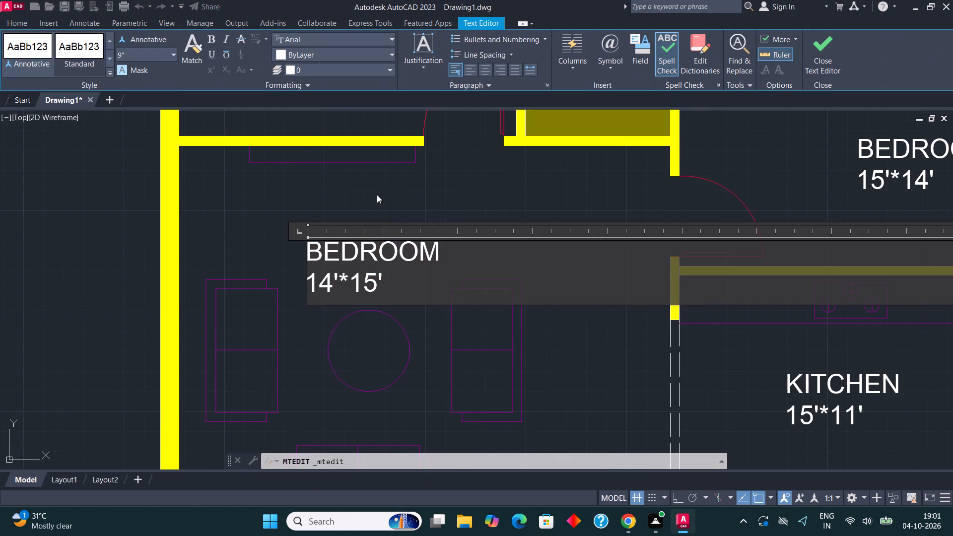
{"action": "left_click", "coordinate": [386, 282]}
{"action": "key", "text": "BackSpace"}
{"action": "key", "text": "BackSpace"}
{"action": "key", "text": "BackSpace"}
{"action": "key", "text": "BackSpace"}
{"action": "key", "text": "BackSpace"}
{"action": "key", "text": "BackSpace"}
{"action": "key", "text": "BackSpace"}
{"action": "key", "text": "BackSpace"}
{"action": "key", "text": "BackSpace"}
{"action": "key", "text": "BackSpace"}
{"action": "key", "text": "BackSpace"}
{"action": "key", "text": "BackSpace"}
{"action": "key", "text": "BackSpace"}
{"action": "key", "text": "BackSpace"}
{"action": "key", "text": "BackSpace"}
{"action": "key", "text": "BackSpace"}
{"action": "key", "text": "BackSpace"}
{"action": "key", "text": "BackSpace"}
{"action": "key", "text": "BackSpace"}
{"action": "key", "text": "BackSpace"}
{"action": "type", "text": "LIVING"}
{"action": "key", "text": "Return"}
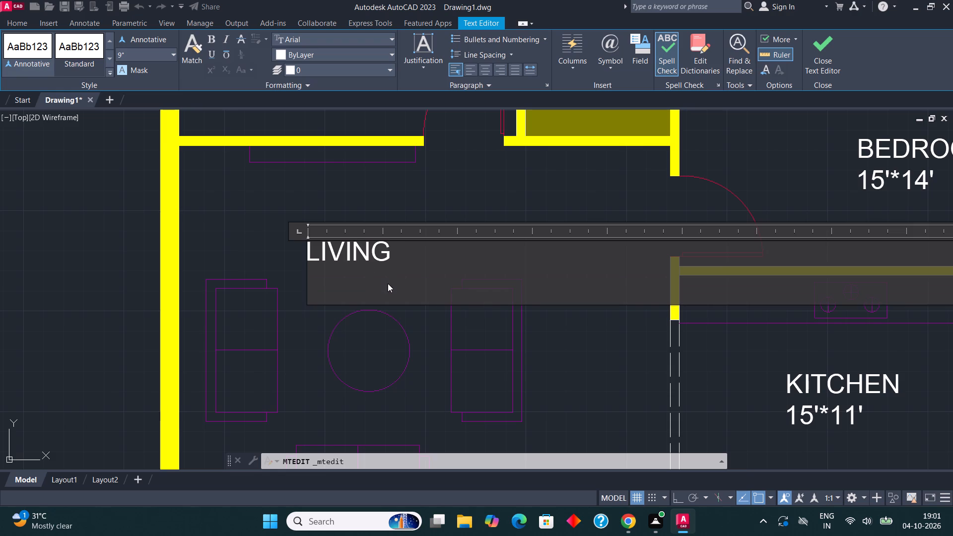
{"action": "type", "text": "14'*16'"}
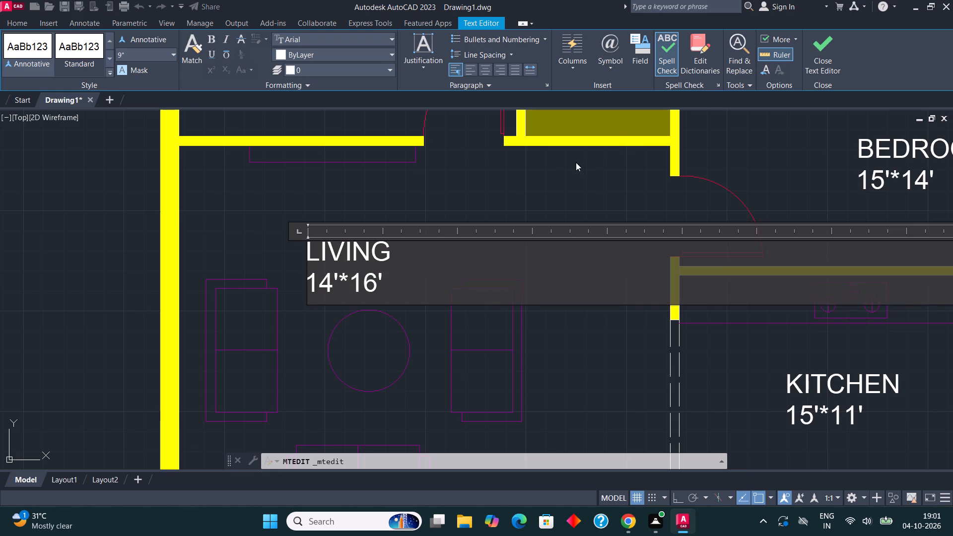
{"action": "left_click", "coordinate": [817, 43]}
Move the LIVING 14'*16' label down into the adjoining sofa room above the car space.
{"action": "scroll", "coordinate": [552, 197], "scroll_direction": "down", "scroll_amount": 2}
{"action": "middle_click_drag", "start_coordinate": [545, 207], "coordinate": [475, 325]}
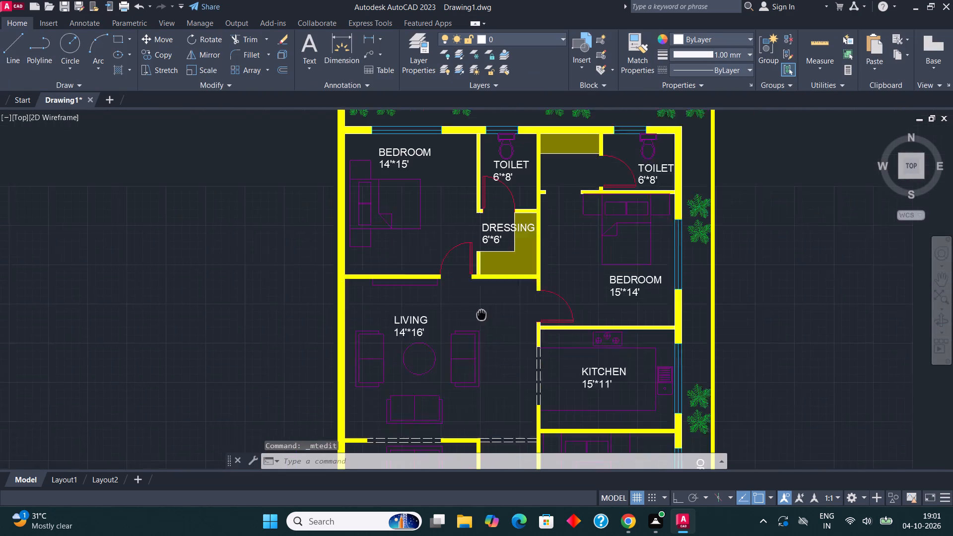
{"action": "middle_click_drag", "start_coordinate": [475, 325], "coordinate": [457, 279]}
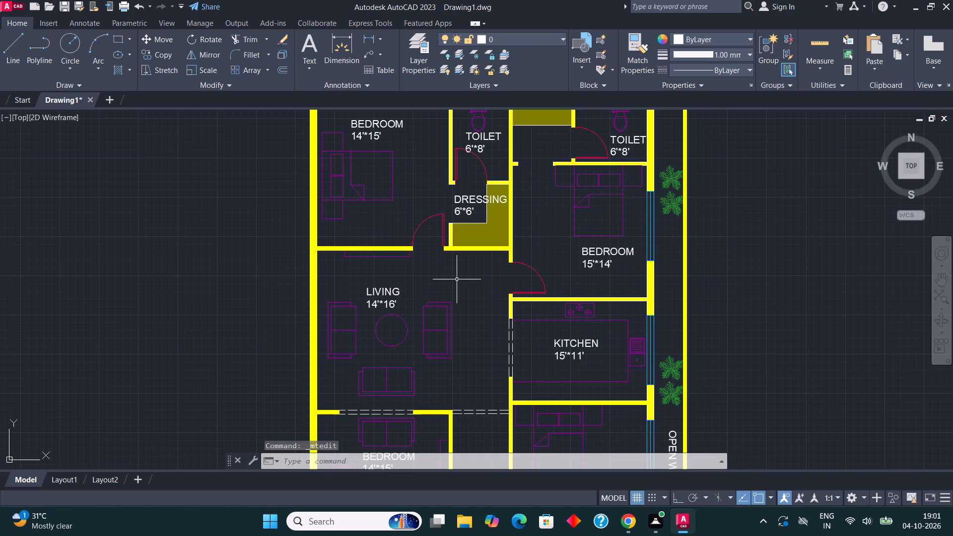
{"action": "scroll", "coordinate": [449, 285], "scroll_direction": "down", "scroll_amount": 2}
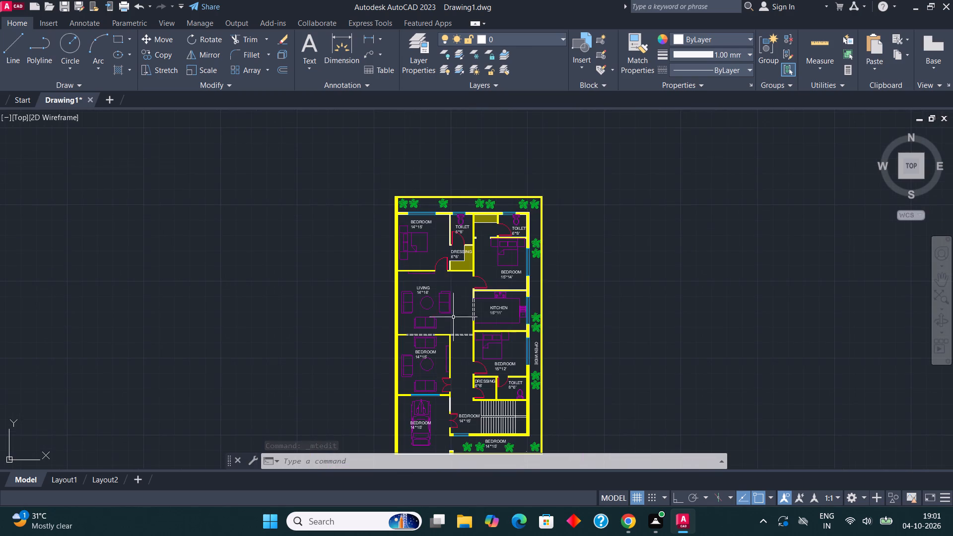
{"action": "middle_click_drag", "start_coordinate": [448, 316], "coordinate": [448, 289]}
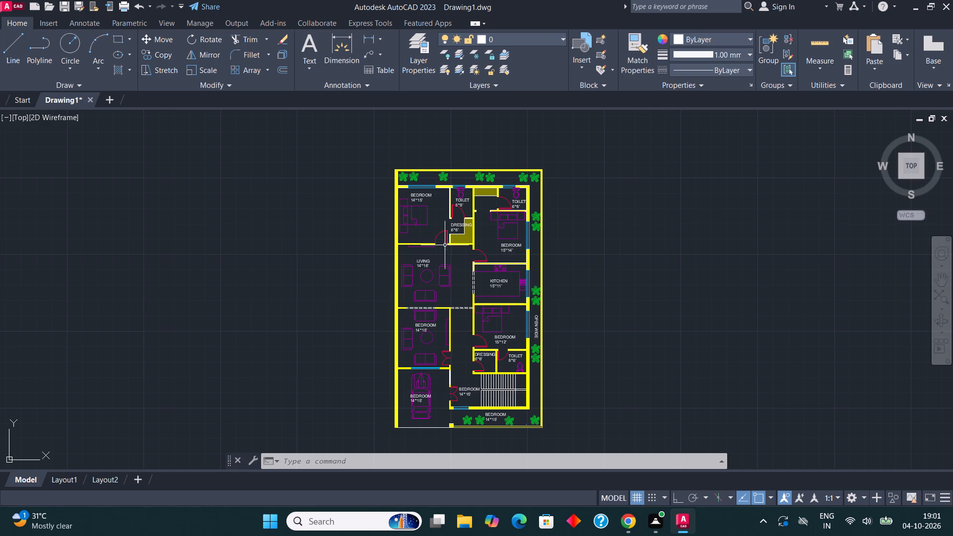
{"action": "scroll", "coordinate": [410, 273], "scroll_direction": "up", "scroll_amount": 2}
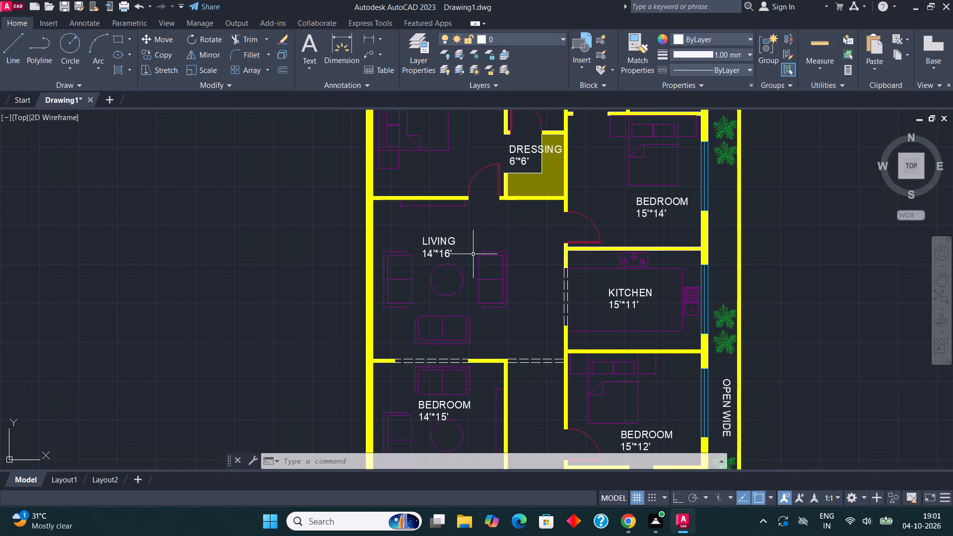
{"action": "left_click", "coordinate": [441, 242]}
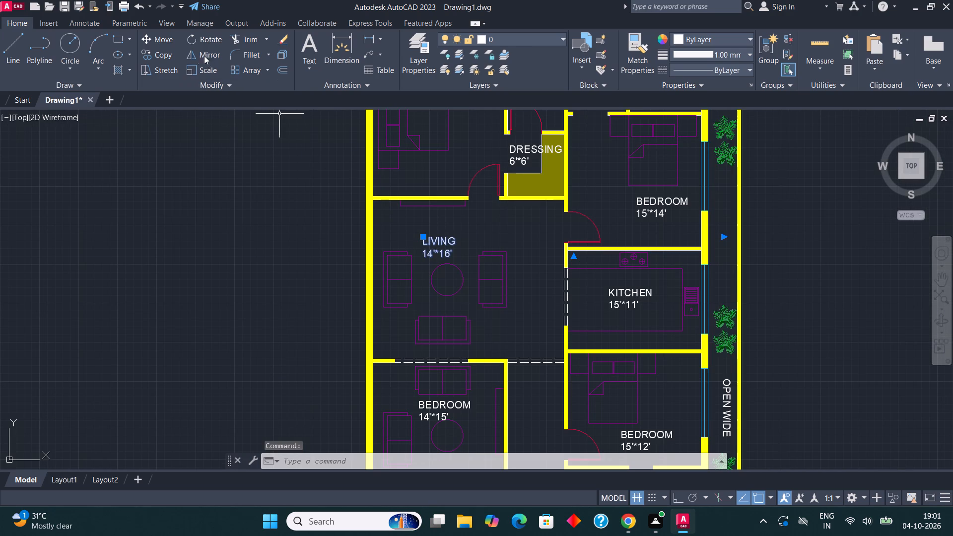
{"action": "left_click", "coordinate": [162, 39]}
{"action": "left_click", "coordinate": [443, 209]}
{"action": "scroll", "coordinate": [444, 211], "scroll_direction": "down", "scroll_amount": 1}
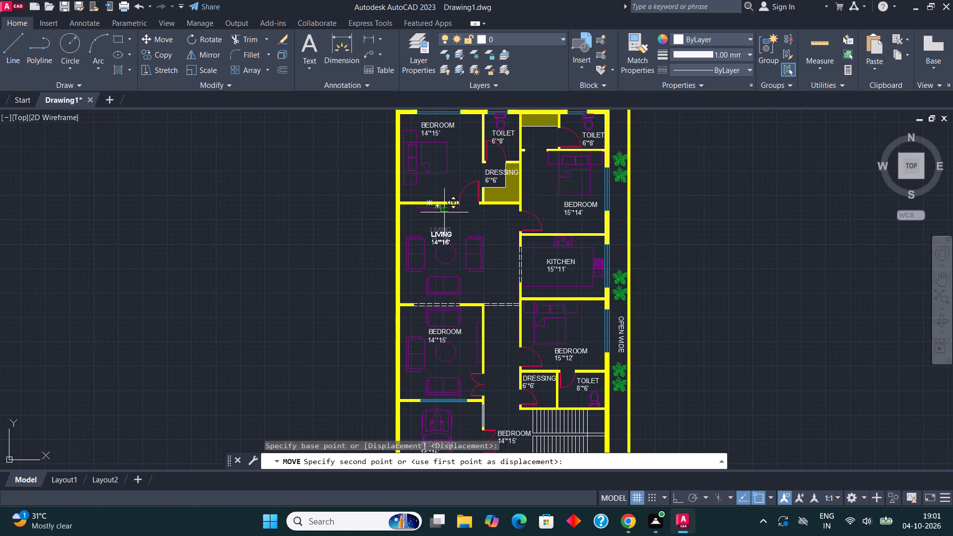
{"action": "left_click", "coordinate": [445, 342]}
Delete the BEDROOM 14'*15' label from the sofa room above the car space.
{"action": "scroll", "coordinate": [444, 333], "scroll_direction": "up", "scroll_amount": 1}
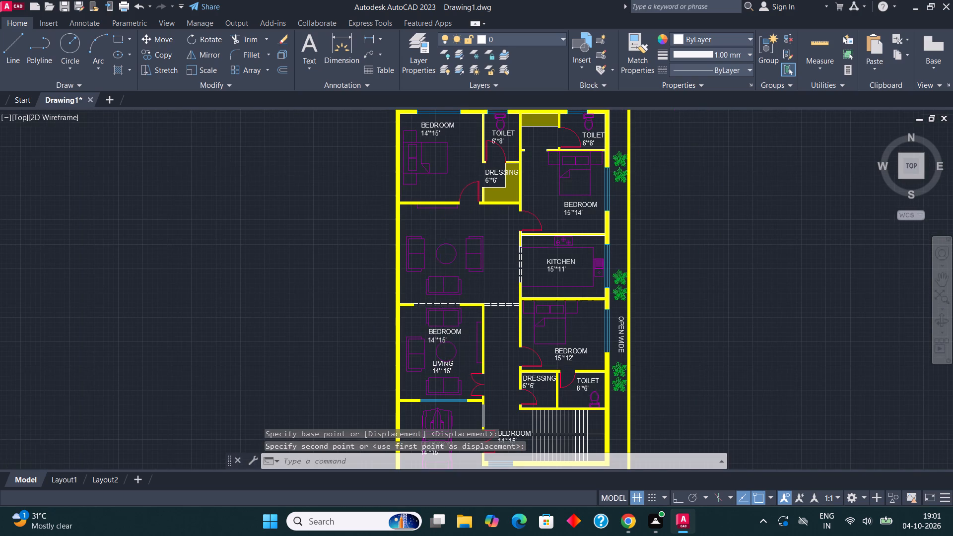
{"action": "left_click", "coordinate": [442, 334]}
{"action": "key", "text": "Delete"}
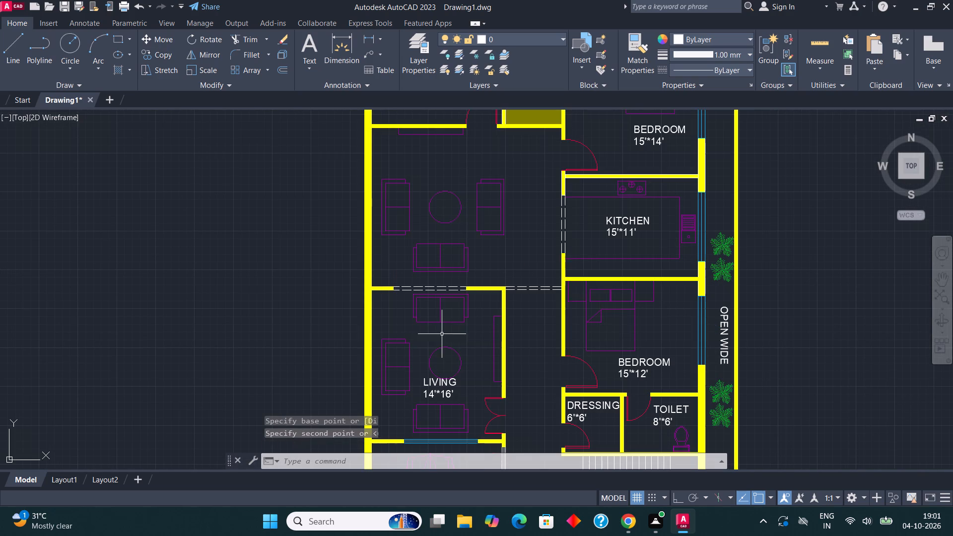
Copy the LIVING 14'*16' label up into the sofa room west of the kitchen, above its round table.
{"action": "left_click", "coordinate": [440, 391]}
{"action": "left_click", "coordinate": [159, 52]}
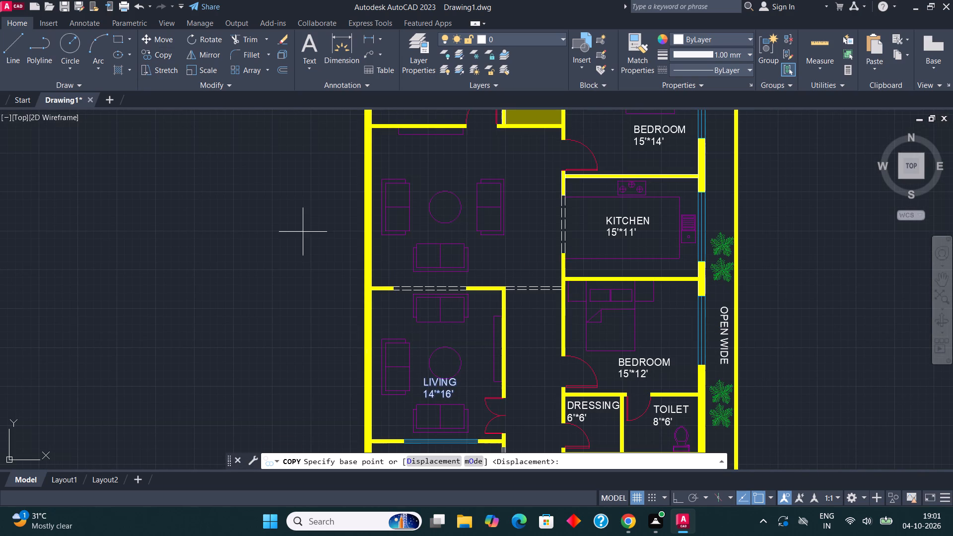
{"action": "left_click", "coordinate": [437, 373]}
{"action": "scroll", "coordinate": [434, 156], "scroll_direction": "up", "scroll_amount": 3}
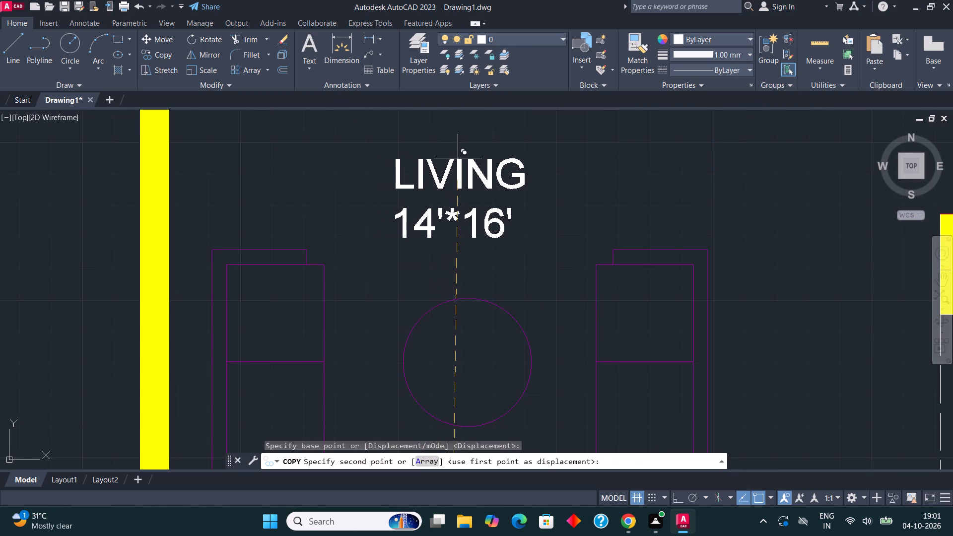
{"action": "left_click", "coordinate": [443, 157]}
{"action": "scroll", "coordinate": [443, 164], "scroll_direction": "down", "scroll_amount": 1}
{"action": "middle_click_drag", "start_coordinate": [441, 168], "coordinate": [431, 213]}
{"action": "key", "text": "Escape"}
Change the size line of the LIVING label in the sofa room west of the kitchen to 19'*17'.
{"action": "left_click", "coordinate": [424, 203]}
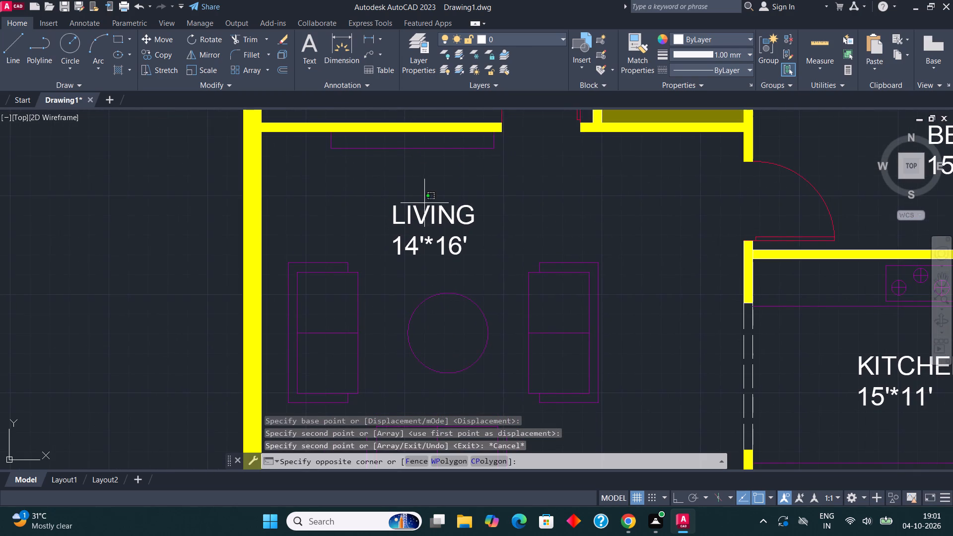
{"action": "left_click", "coordinate": [419, 221]}
{"action": "right_click", "coordinate": [419, 221]}
{"action": "left_click", "coordinate": [483, 191]}
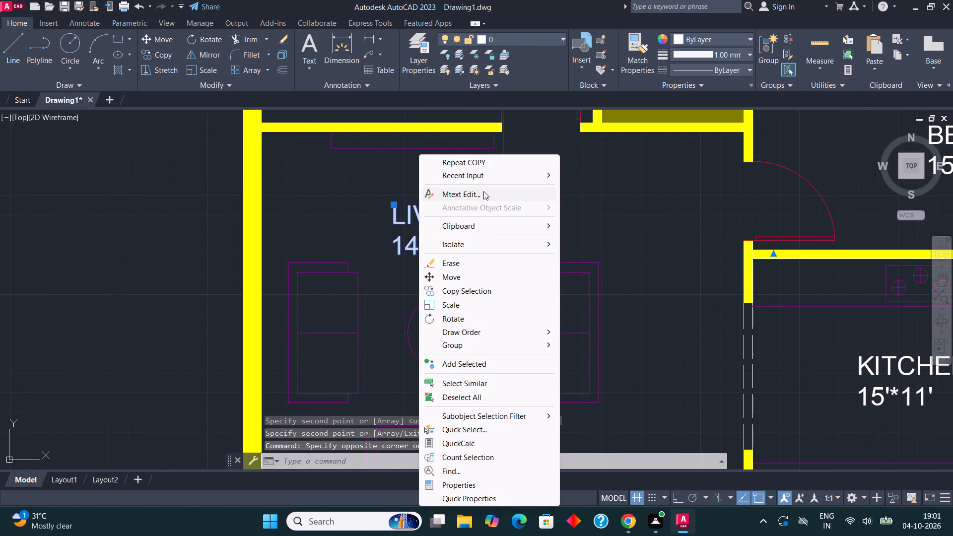
{"action": "left_click", "coordinate": [483, 248]}
{"action": "key", "text": "BackSpace"}
{"action": "key", "text": "BackSpace"}
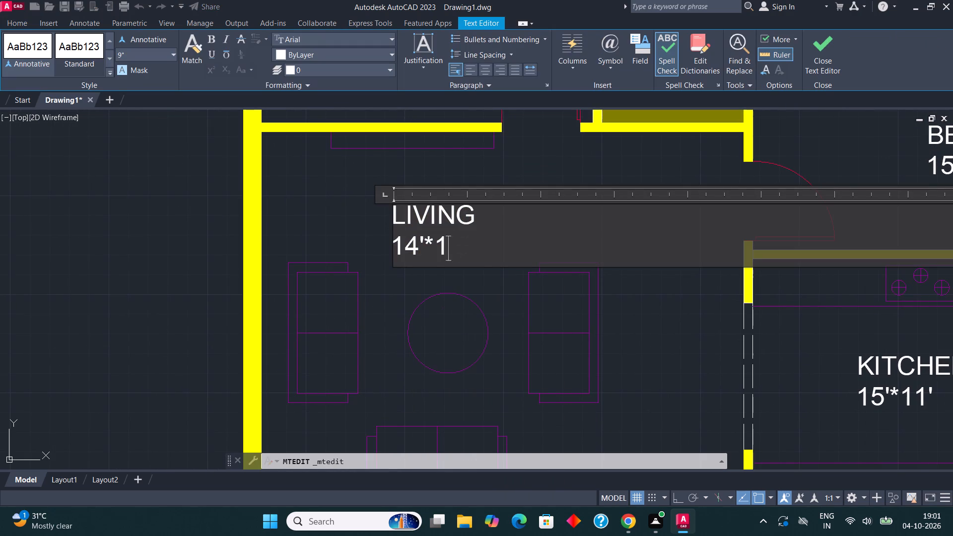
{"action": "key", "text": "BackSpace"}
{"action": "key", "text": "BackSpace"}
{"action": "key", "text": "BackSpace"}
{"action": "key", "text": "BackSpace"}
{"action": "type", "text": "9'"}
{"action": "type", "text": "*17'"}
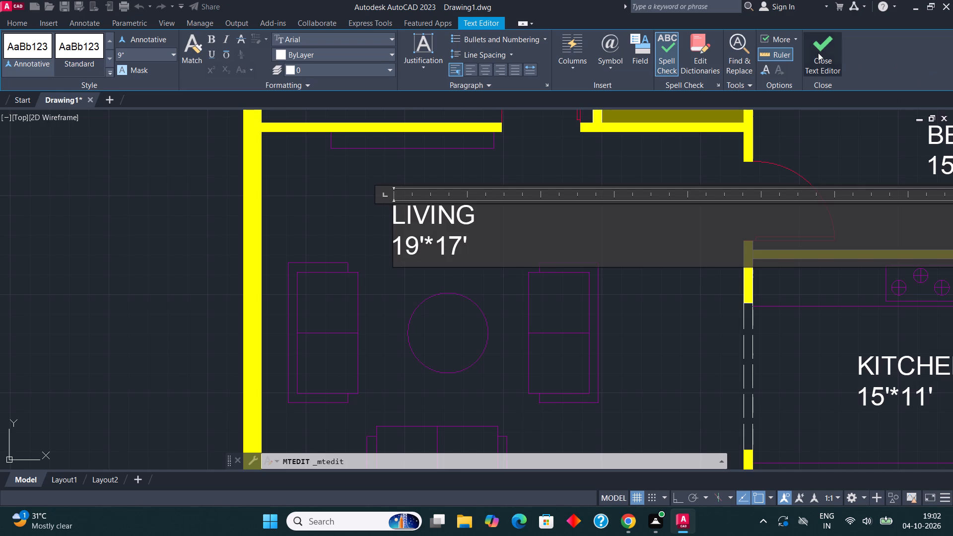
{"action": "left_click", "coordinate": [818, 53]}
Replace the whole text of the BEDROOM 14'*15' label beside the staircase with STAIR.
{"action": "scroll", "coordinate": [523, 307], "scroll_direction": "down", "scroll_amount": 4}
{"action": "middle_click_drag", "start_coordinate": [526, 257], "coordinate": [398, 124]}
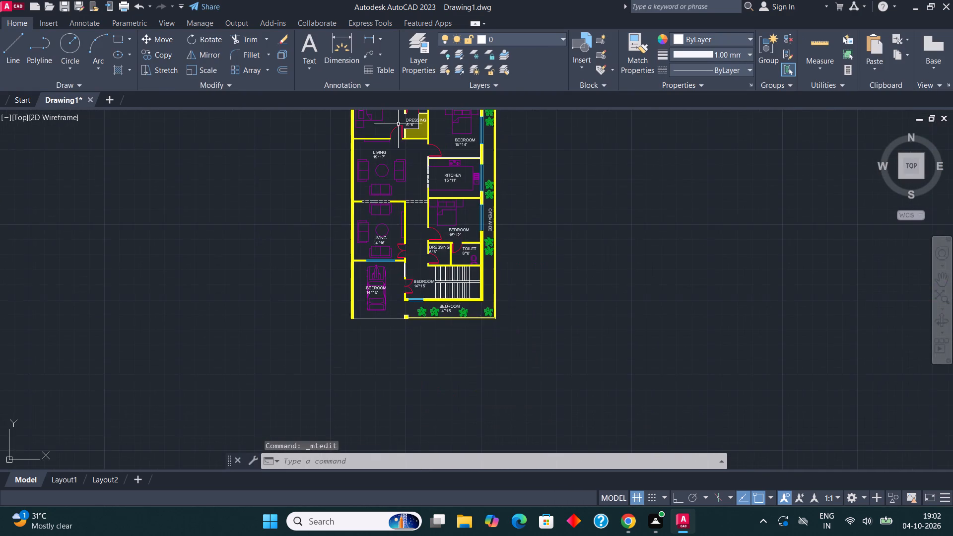
{"action": "scroll", "coordinate": [414, 246], "scroll_direction": "up", "scroll_amount": 2}
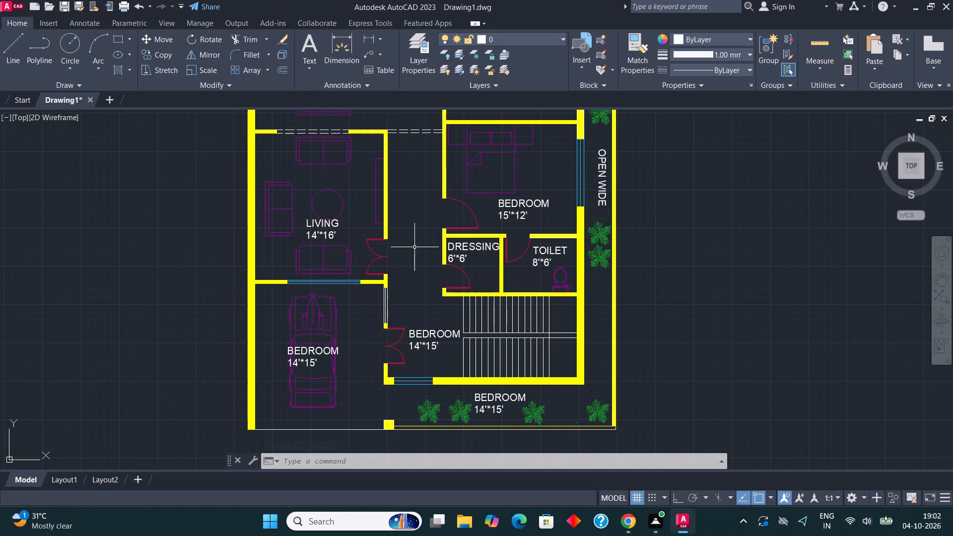
{"action": "scroll", "coordinate": [427, 349], "scroll_direction": "up", "scroll_amount": 1}
{"action": "left_click", "coordinate": [420, 327]}
{"action": "right_click", "coordinate": [420, 327]}
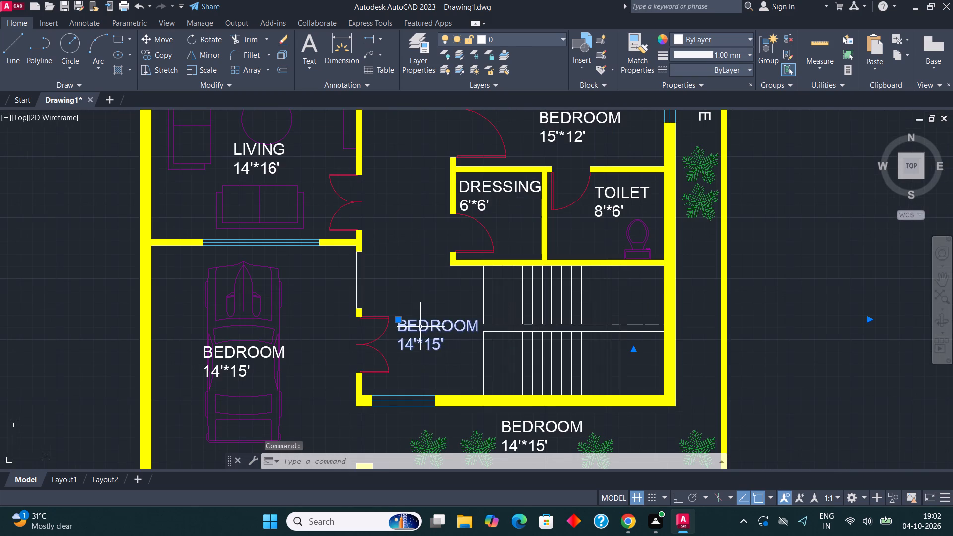
{"action": "left_click", "coordinate": [475, 184]}
{"action": "left_click", "coordinate": [476, 190]}
{"action": "left_click", "coordinate": [461, 341]}
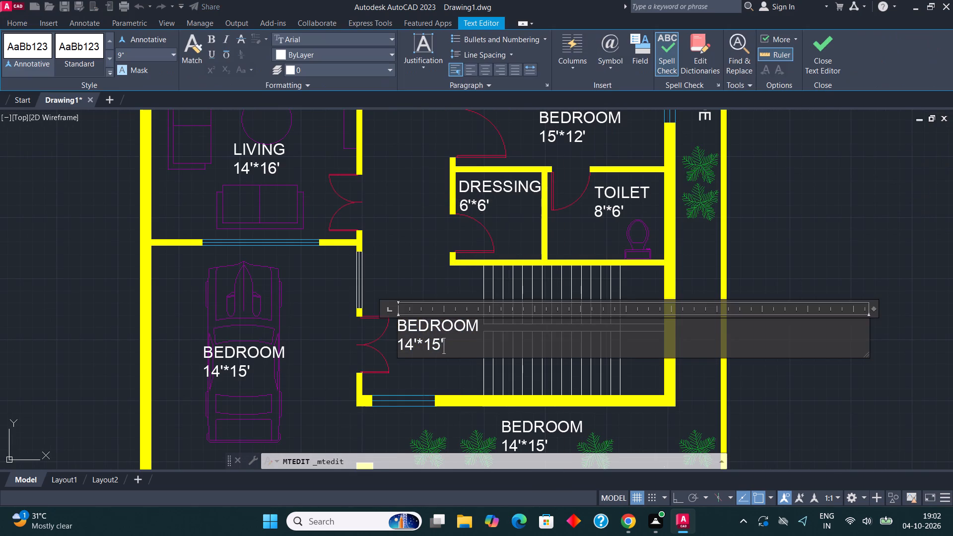
{"action": "key", "text": "BackSpace"}
{"action": "key", "text": "BackSpace"}
{"action": "key", "text": "BackSpace"}
{"action": "key", "text": "BackSpace"}
{"action": "key", "text": "BackSpace"}
{"action": "key", "text": "BackSpace"}
{"action": "key", "text": "BackSpace"}
{"action": "key", "text": "BackSpace"}
{"action": "key", "text": "BackSpace"}
{"action": "key", "text": "BackSpace"}
{"action": "key", "text": "BackSpace"}
{"action": "key", "text": "BackSpace"}
{"action": "key", "text": "BackSpace"}
{"action": "key", "text": "BackSpace"}
{"action": "key", "text": "BackSpace"}
{"action": "key", "text": "BackSpace"}
{"action": "key", "text": "BackSpace"}
{"action": "key", "text": "BackSpace"}
{"action": "key", "text": "BackSpace"}
{"action": "key", "text": "BackSpace"}
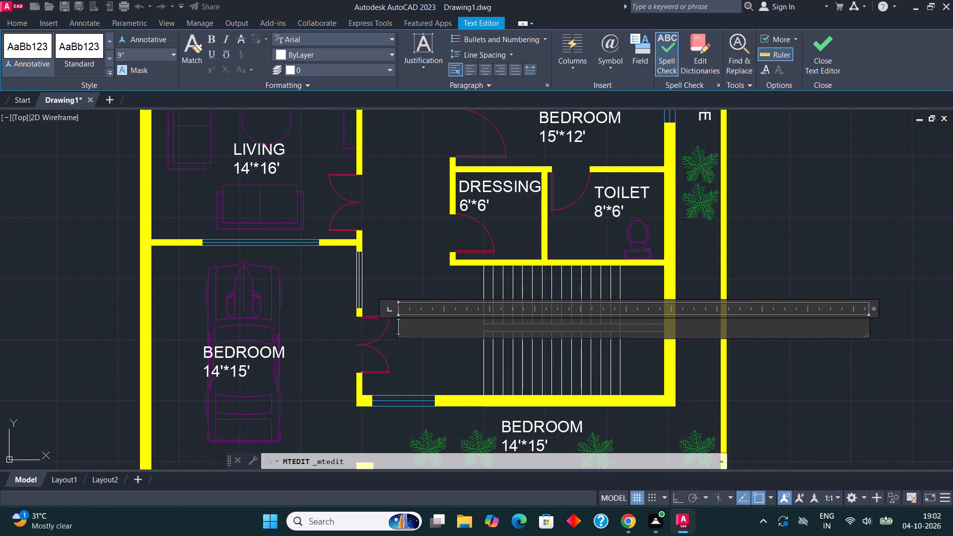
{"action": "type", "text": "STAIR"}
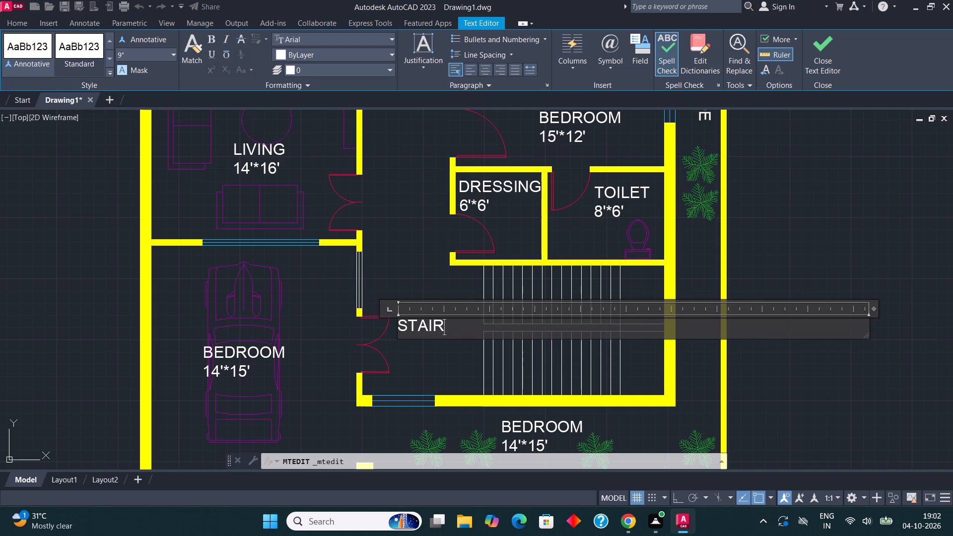
{"action": "left_click", "coordinate": [806, 60]}
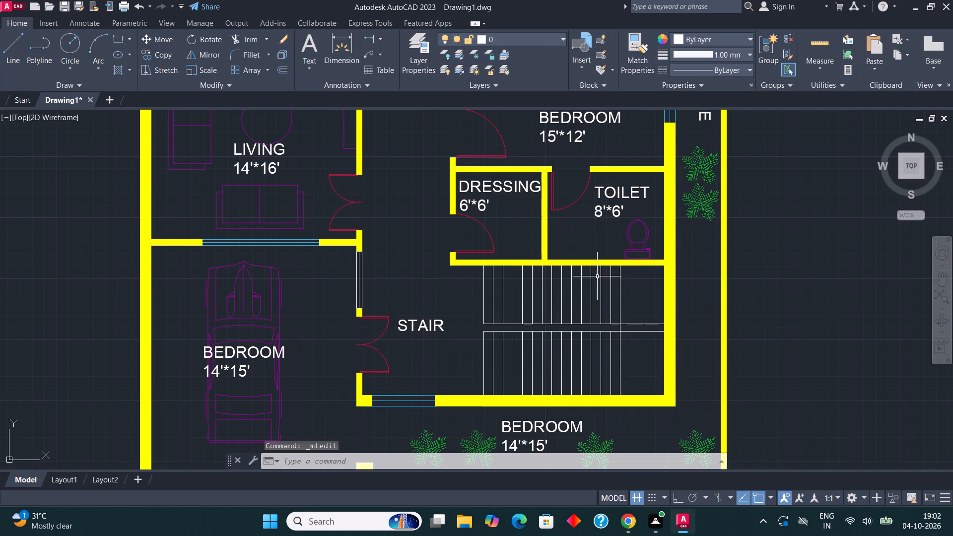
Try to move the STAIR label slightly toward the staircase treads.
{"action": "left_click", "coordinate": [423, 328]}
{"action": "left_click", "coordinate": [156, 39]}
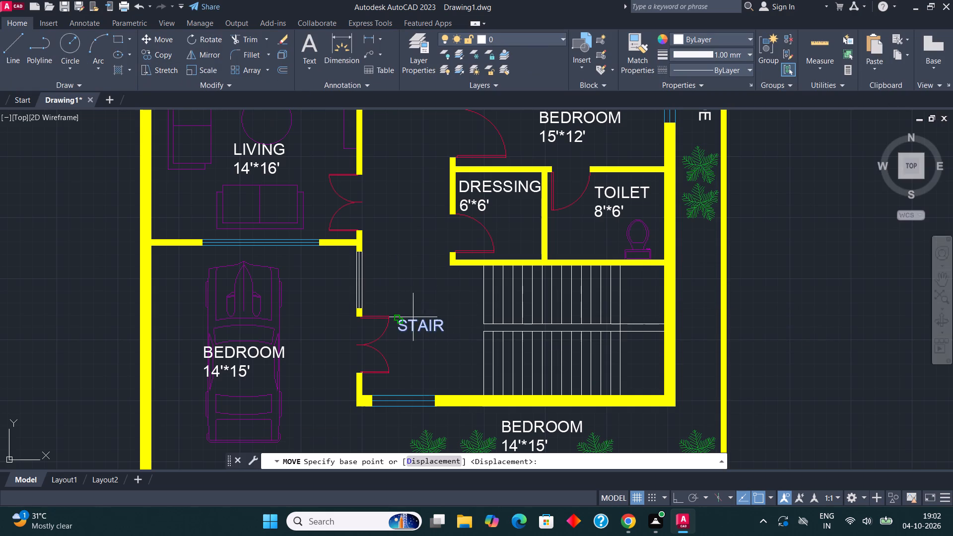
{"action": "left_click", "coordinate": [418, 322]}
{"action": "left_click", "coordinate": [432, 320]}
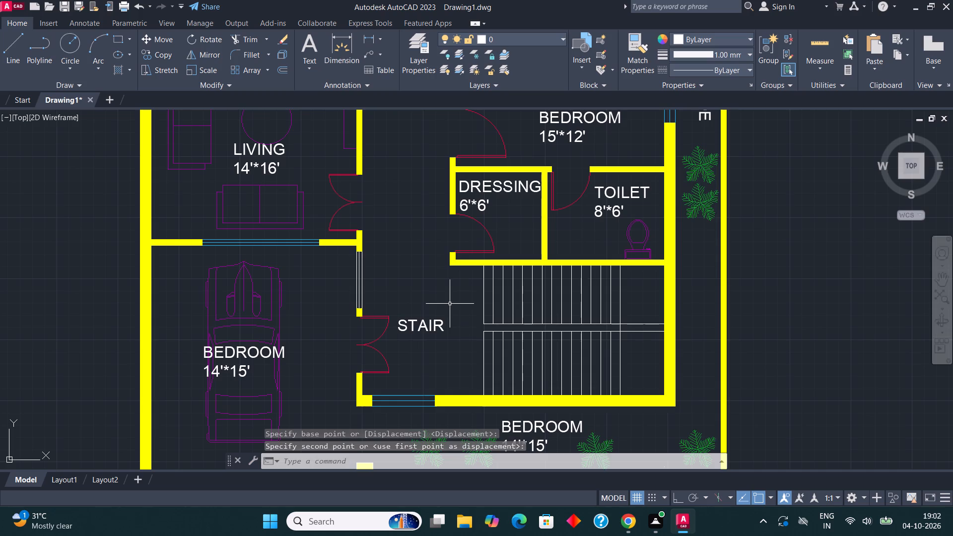
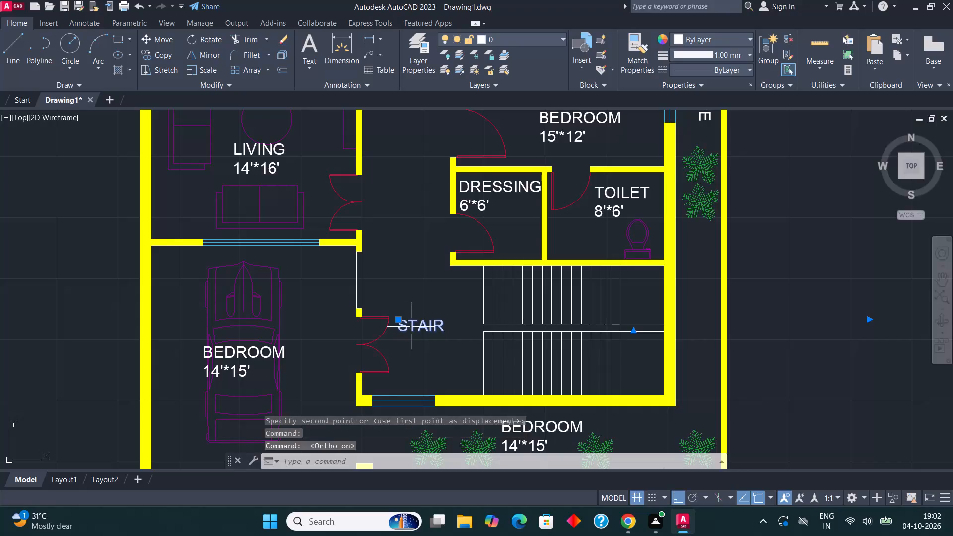
Move the STAIR label freely, with ortho off, to sit directly beside the staircase treads.
{"action": "key", "text": "F8"}
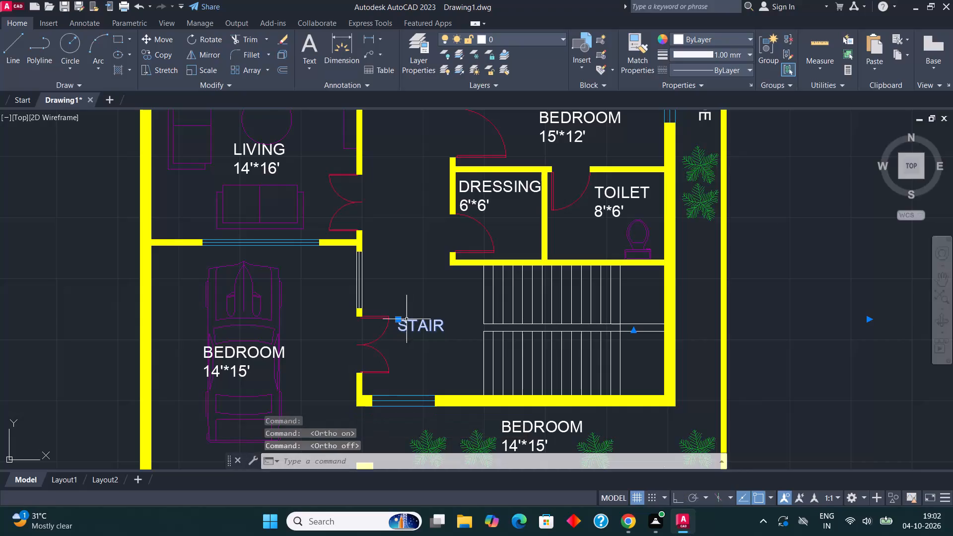
{"action": "left_click", "coordinate": [152, 40]}
{"action": "scroll", "coordinate": [395, 326], "scroll_direction": "up", "scroll_amount": 2}
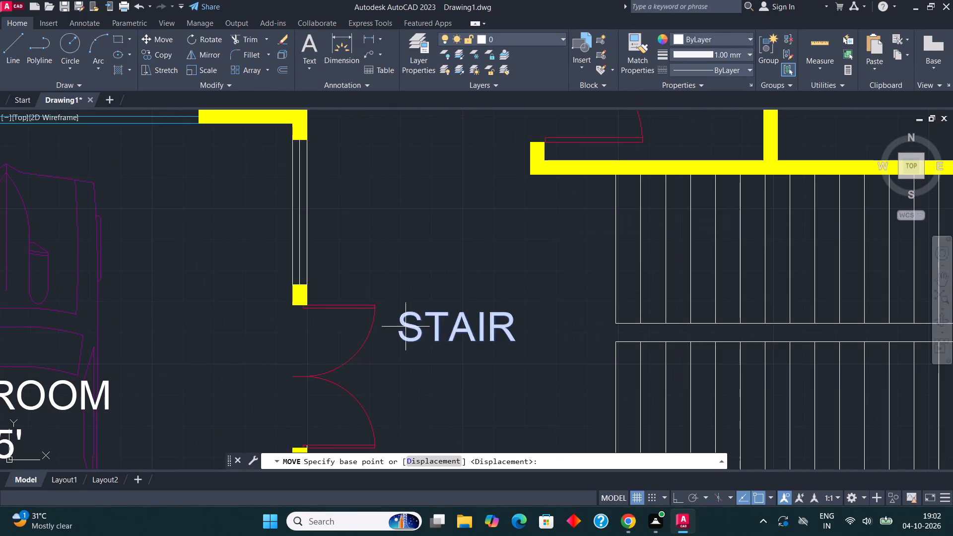
{"action": "left_click", "coordinate": [406, 327]}
{"action": "left_click", "coordinate": [496, 332]}
Replace the BEDROOM 14'*15' label text over the car with PARKING.
{"action": "scroll", "coordinate": [460, 271], "scroll_direction": "down", "scroll_amount": 3}
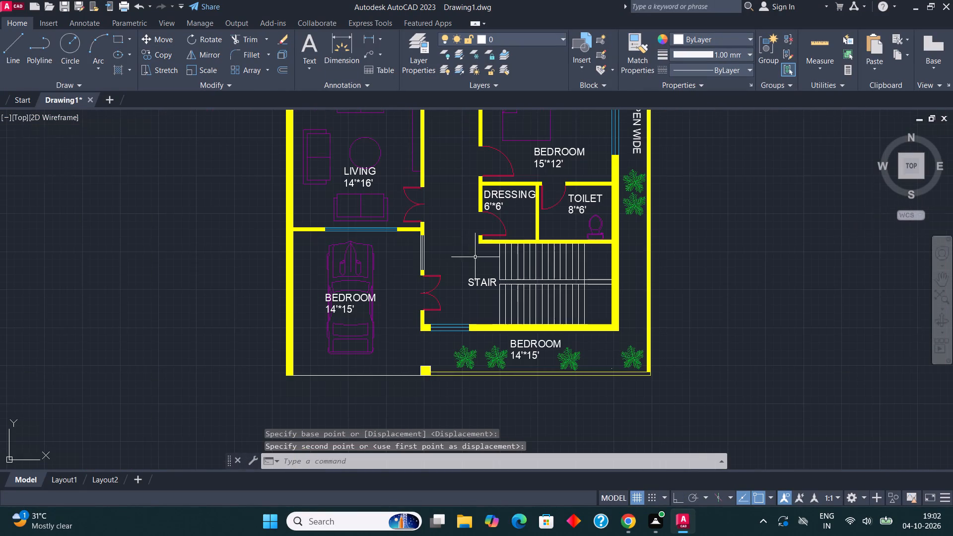
{"action": "middle_click_drag", "start_coordinate": [501, 240], "coordinate": [524, 253]}
{"action": "scroll", "coordinate": [524, 253], "scroll_direction": "up", "scroll_amount": 1}
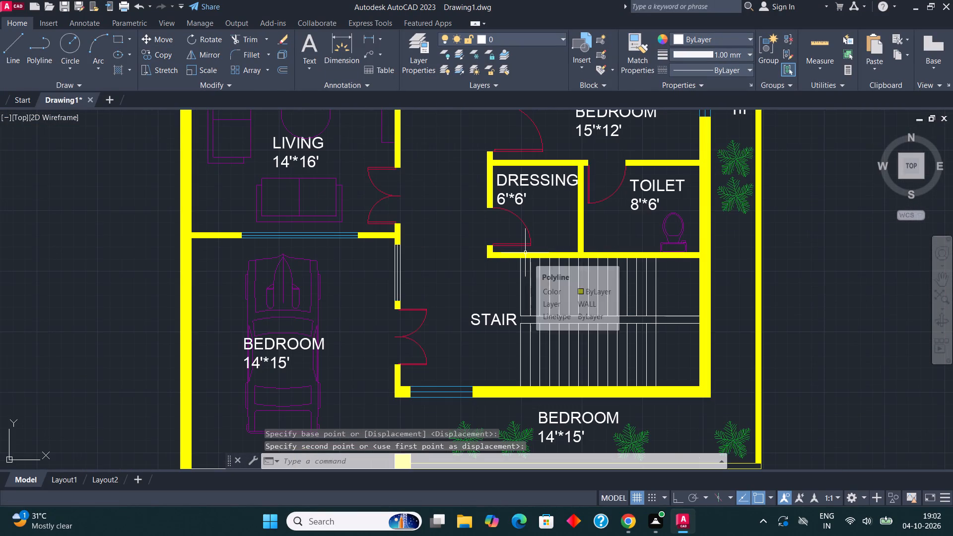
{"action": "middle_click_drag", "start_coordinate": [311, 370], "coordinate": [335, 297]}
{"action": "scroll", "coordinate": [308, 287], "scroll_direction": "up", "scroll_amount": 1}
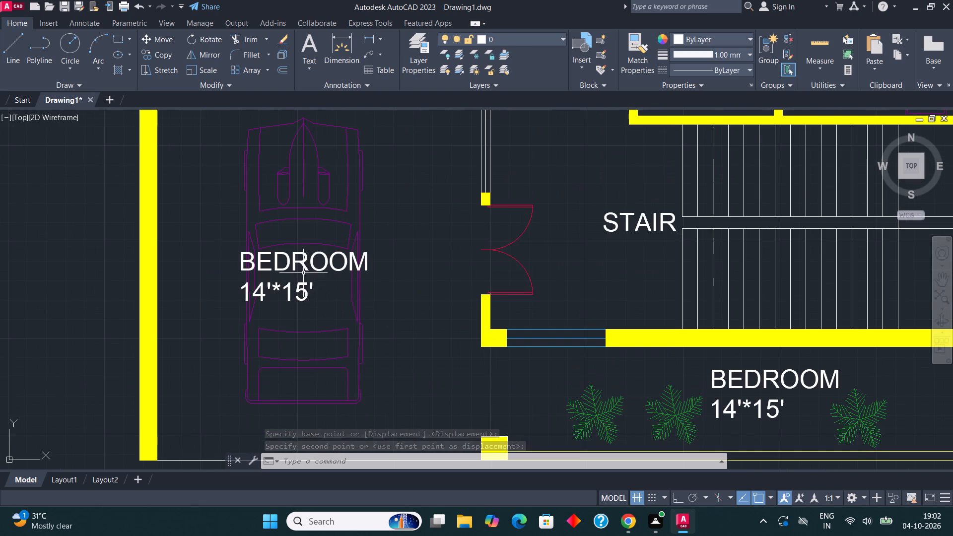
{"action": "left_click", "coordinate": [301, 261]}
{"action": "right_click", "coordinate": [301, 261]}
{"action": "left_click", "coordinate": [365, 193]}
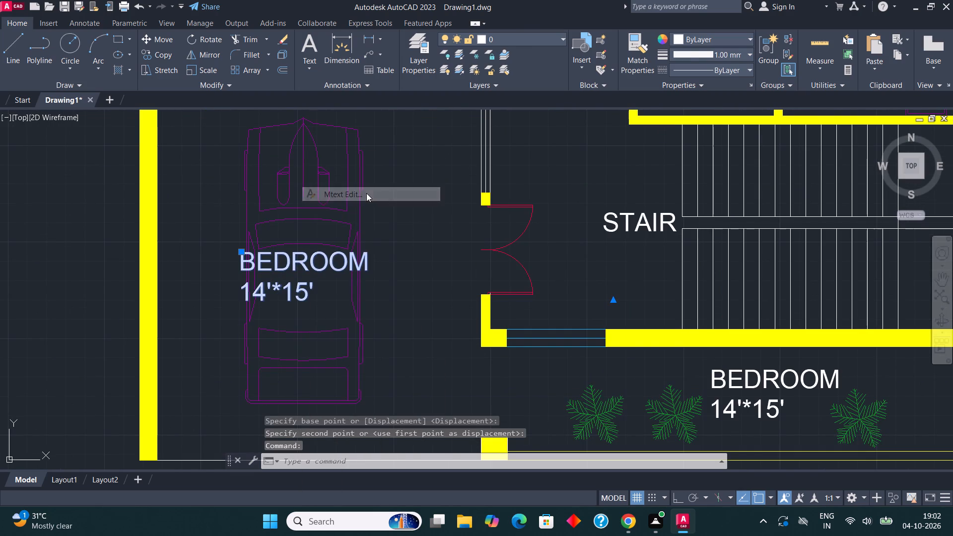
{"action": "left_click", "coordinate": [334, 299]}
{"action": "key", "text": "BackSpace"}
{"action": "key", "text": "BackSpace"}
{"action": "key", "text": "BackSpace"}
{"action": "key", "text": "BackSpace"}
{"action": "key", "text": "BackSpace"}
{"action": "key", "text": "BackSpace"}
{"action": "key", "text": "BackSpace"}
{"action": "key", "text": "BackSpace"}
{"action": "key", "text": "BackSpace"}
{"action": "key", "text": "BackSpace"}
{"action": "key", "text": "BackSpace"}
{"action": "key", "text": "BackSpace"}
{"action": "key", "text": "BackSpace"}
{"action": "key", "text": "BackSpace"}
{"action": "key", "text": "BackSpace"}
{"action": "key", "text": "BackSpace"}
{"action": "key", "text": "BackSpace"}
{"action": "key", "text": "BackSpace"}
{"action": "key", "text": "BackSpace"}
{"action": "key", "text": "BackSpace"}
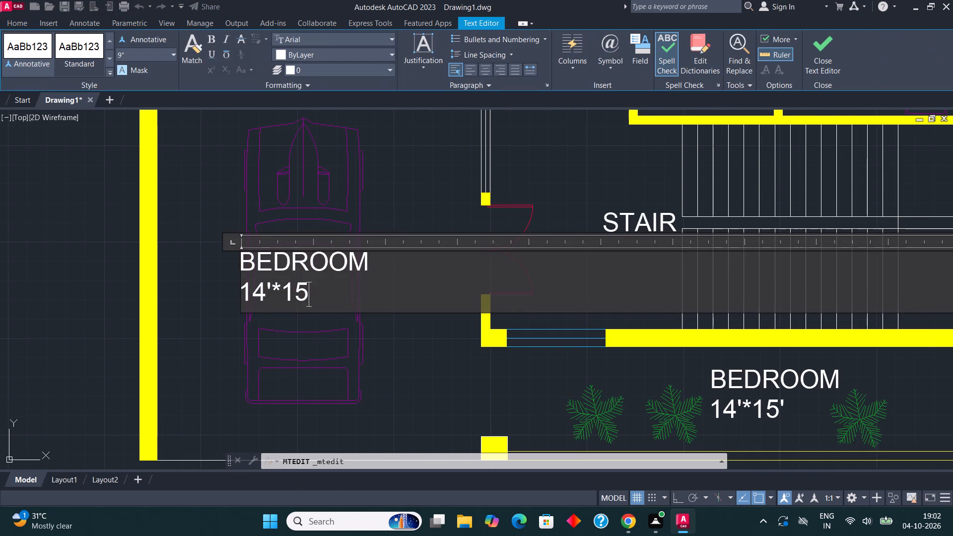
{"action": "type", "text": "PARKIN"}
{"action": "key", "text": "g"}
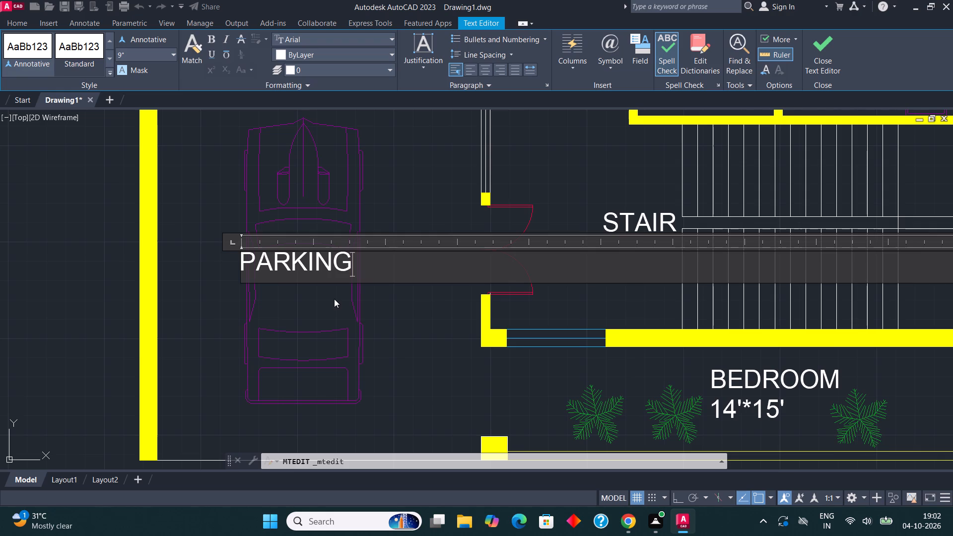
{"action": "left_click", "coordinate": [814, 51]}
Copy the vertical OPEN WIDE label from the side strip to the empty area above the plan's top wall.
{"action": "scroll", "coordinate": [426, 314], "scroll_direction": "down", "scroll_amount": 1}
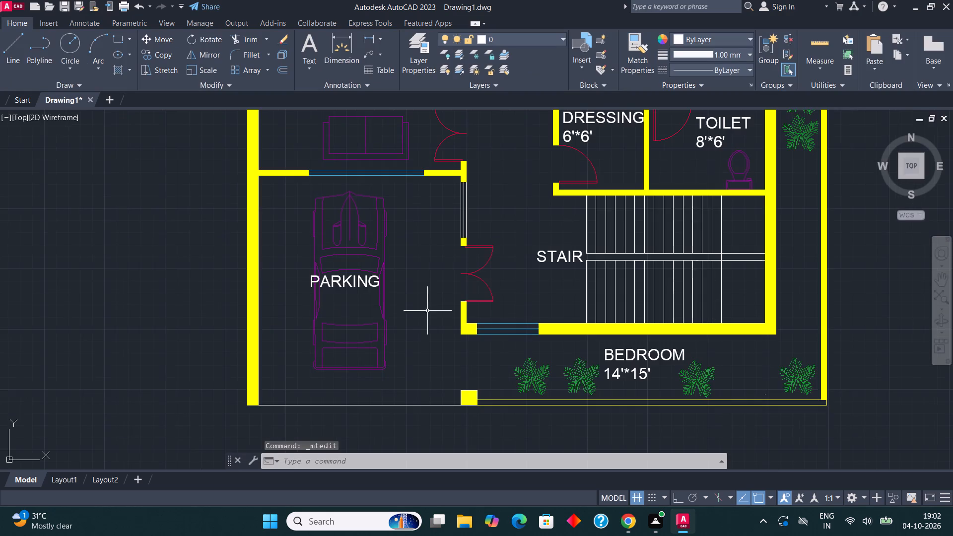
{"action": "middle_click_drag", "start_coordinate": [420, 275], "coordinate": [338, 362]}
{"action": "middle_click_drag", "start_coordinate": [554, 256], "coordinate": [563, 362]}
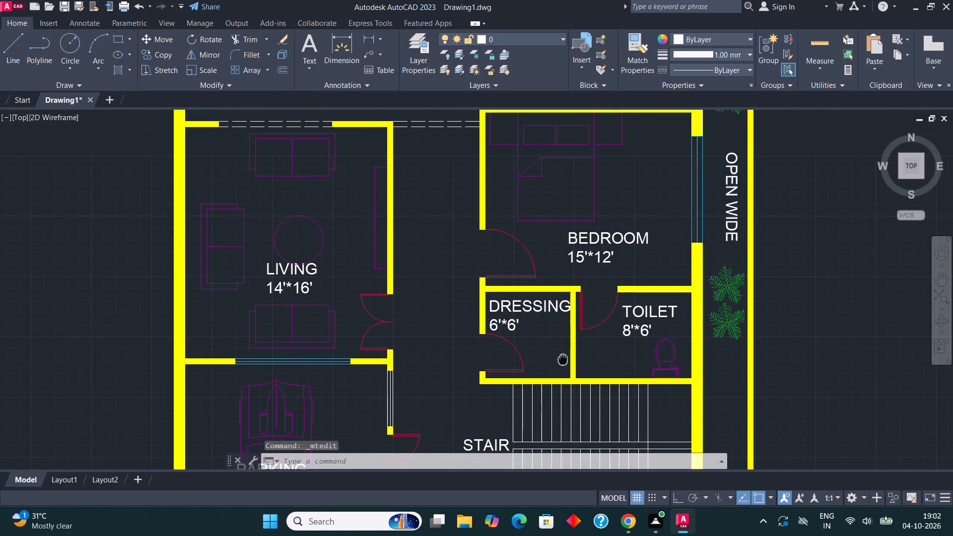
{"action": "middle_click_drag", "start_coordinate": [563, 362], "coordinate": [563, 364]}
{"action": "middle_click_drag", "start_coordinate": [500, 236], "coordinate": [491, 394]}
{"action": "middle_click_drag", "start_coordinate": [486, 250], "coordinate": [461, 370]}
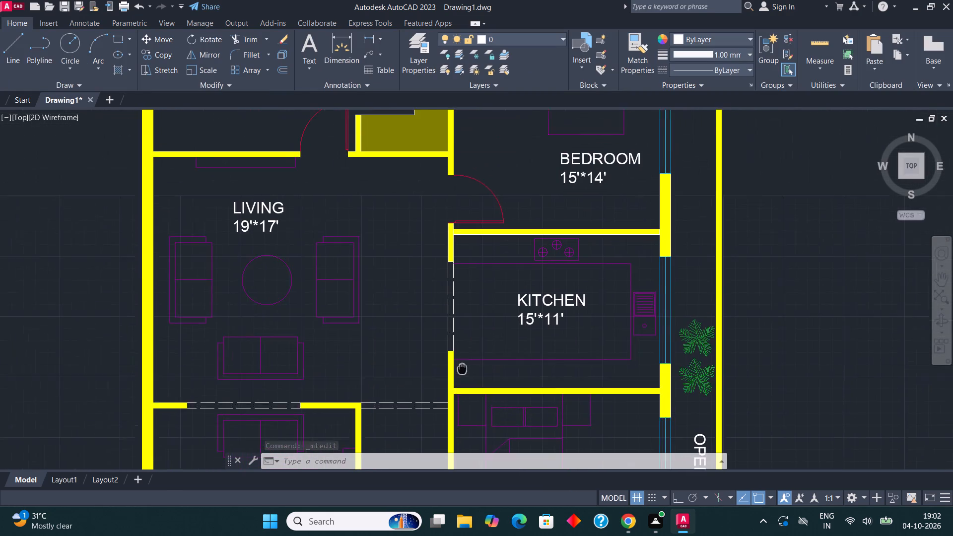
{"action": "middle_click_drag", "start_coordinate": [461, 370], "coordinate": [442, 450]}
{"action": "middle_click_drag", "start_coordinate": [455, 250], "coordinate": [357, 207]}
{"action": "middle_click_drag", "start_coordinate": [413, 315], "coordinate": [397, 231]}
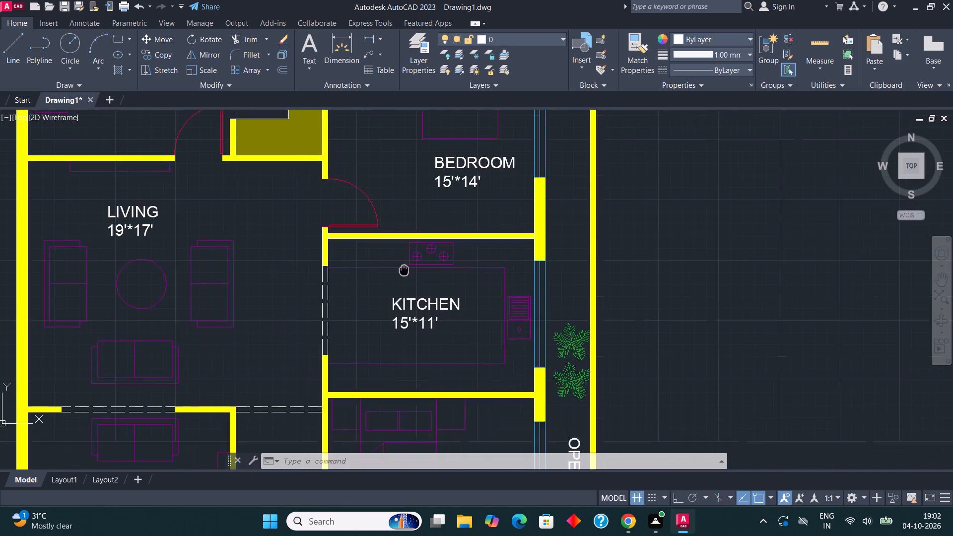
{"action": "middle_click_drag", "start_coordinate": [397, 231], "coordinate": [387, 163]}
{"action": "left_click", "coordinate": [553, 354]}
{"action": "left_click", "coordinate": [163, 55]}
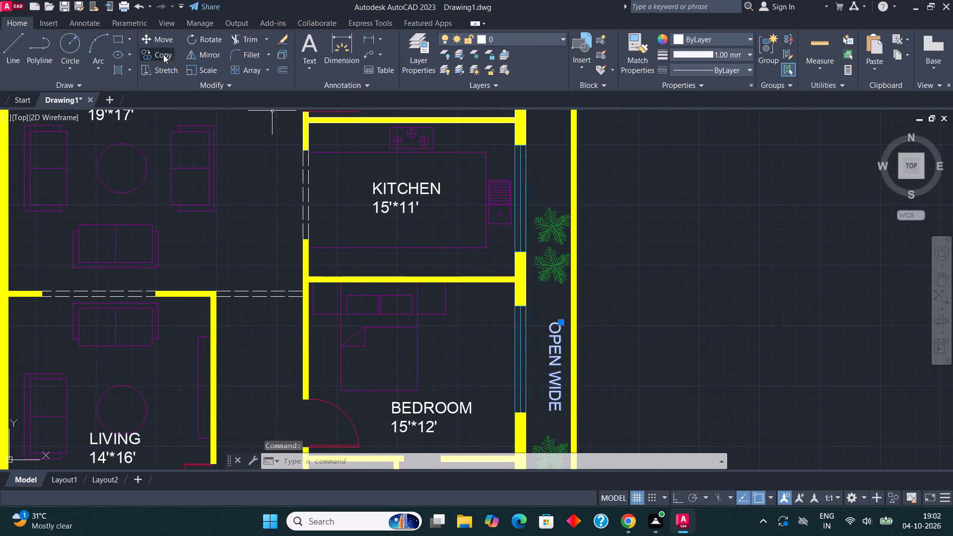
{"action": "left_click", "coordinate": [549, 372]}
{"action": "scroll", "coordinate": [550, 399], "scroll_direction": "down", "scroll_amount": 3}
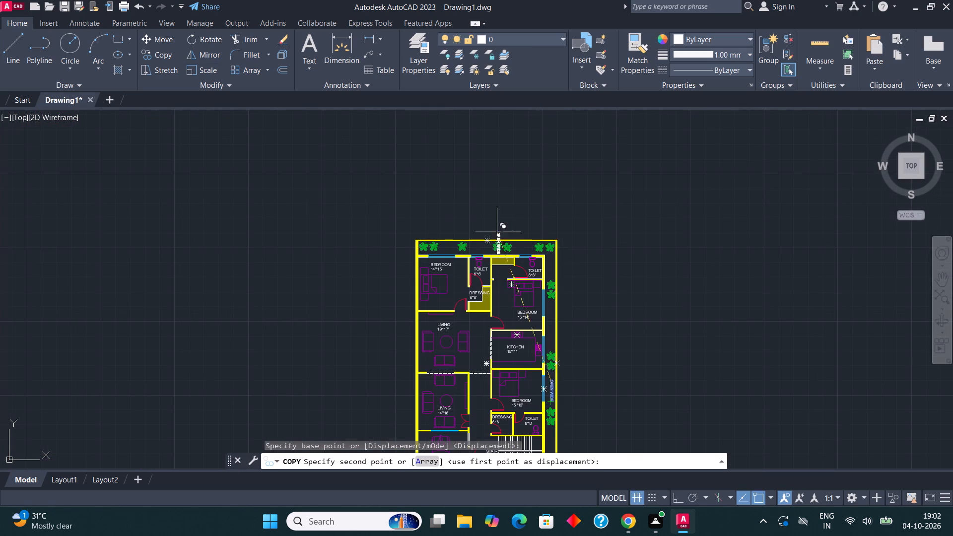
{"action": "scroll", "coordinate": [496, 205], "scroll_direction": "up", "scroll_amount": 3}
{"action": "left_click", "coordinate": [484, 219]}
{"action": "key", "text": "Escape"}
Rotate the copied OPEN WIDE label by 90° with ortho on so it reads horizontally.
{"action": "left_click", "coordinate": [506, 293]}
{"action": "left_click", "coordinate": [469, 245]}
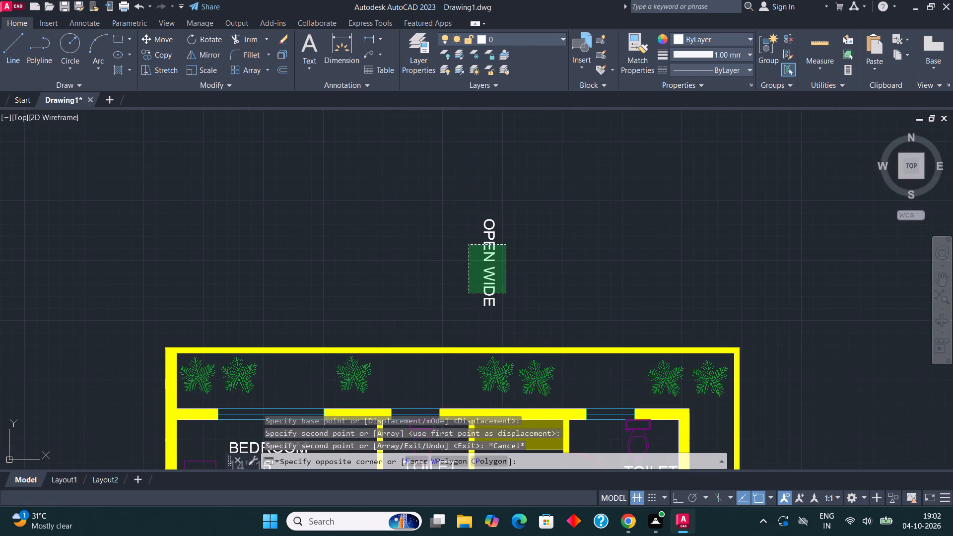
{"action": "left_click", "coordinate": [220, 39]}
{"action": "left_click", "coordinate": [441, 260]}
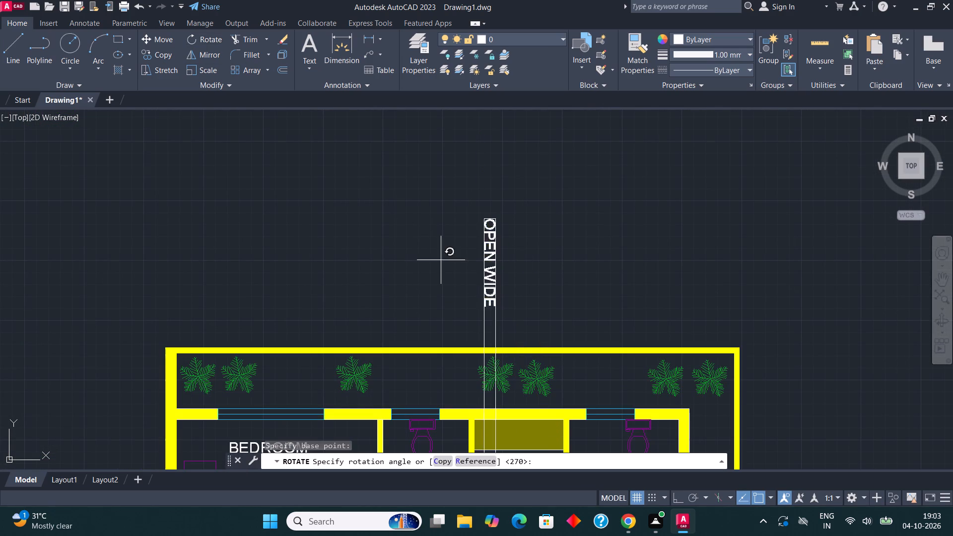
{"action": "key", "text": "F8"}
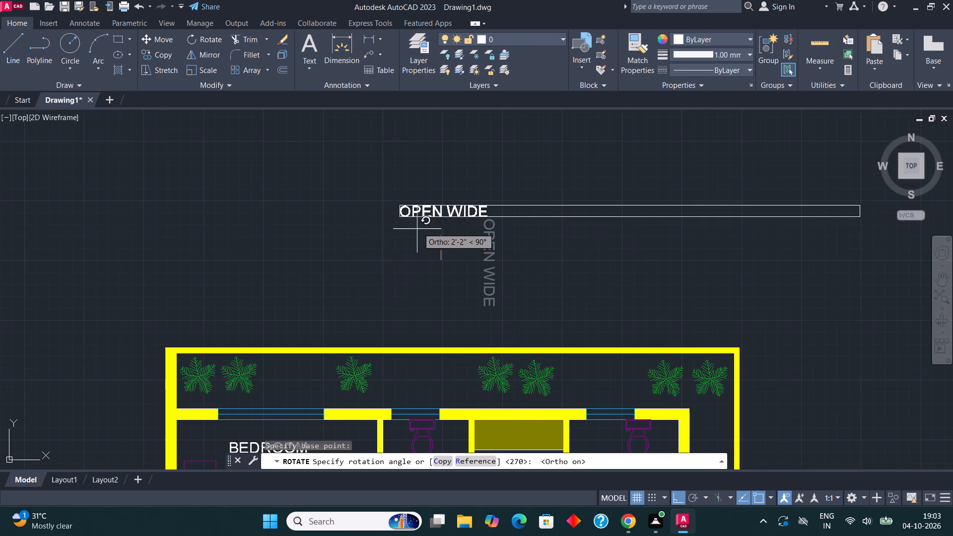
{"action": "left_click", "coordinate": [442, 223]}
Move the horizontal OPEN WIDE label with ortho off into the plan's top planting strip, between the plants above the toilet.
{"action": "left_click", "coordinate": [447, 224]}
{"action": "left_click", "coordinate": [407, 190]}
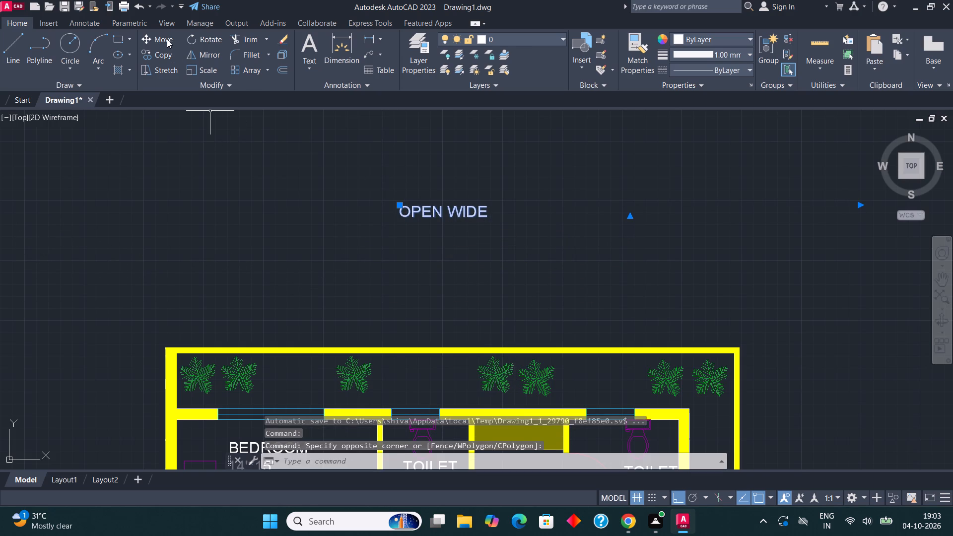
{"action": "left_click", "coordinate": [167, 39]}
{"action": "left_click", "coordinate": [435, 216]}
{"action": "scroll", "coordinate": [415, 390], "scroll_direction": "up", "scroll_amount": 2}
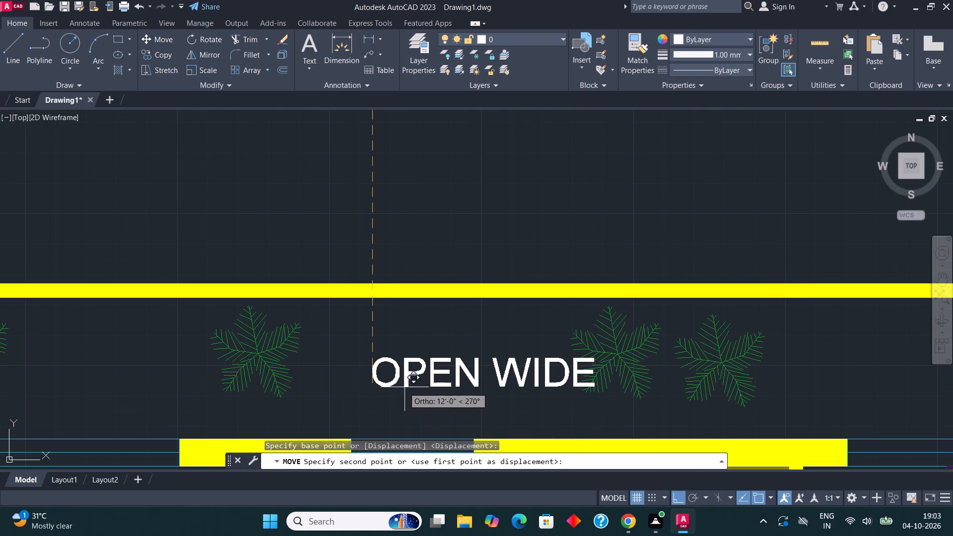
{"action": "key", "text": "F8"}
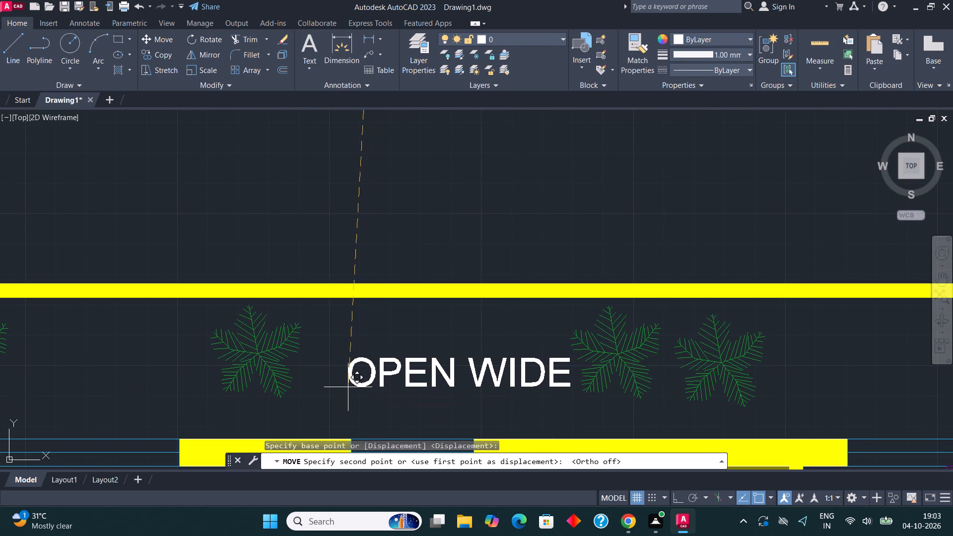
{"action": "left_click", "coordinate": [347, 387]}
Look over the whole floor plan to review the room and open-area labels.
{"action": "scroll", "coordinate": [391, 264], "scroll_direction": "down", "scroll_amount": 3}
{"action": "middle_click_drag", "start_coordinate": [475, 246], "coordinate": [479, 190]}
{"action": "scroll", "coordinate": [483, 201], "scroll_direction": "down", "scroll_amount": 1}
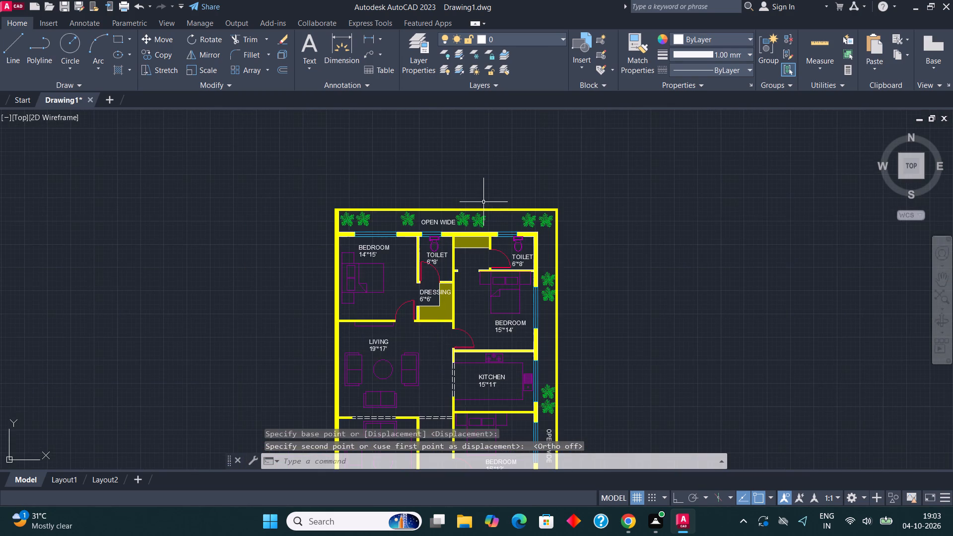
{"action": "middle_click_drag", "start_coordinate": [468, 344], "coordinate": [486, 177]}
{"action": "middle_click_drag", "start_coordinate": [480, 318], "coordinate": [483, 209]}
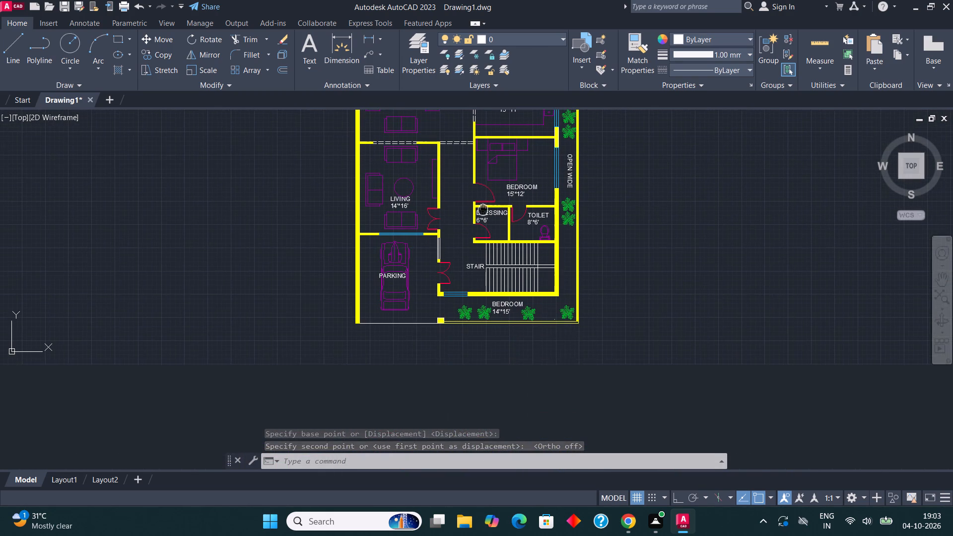
{"action": "middle_click_drag", "start_coordinate": [483, 209], "coordinate": [488, 282]}
{"action": "scroll", "coordinate": [488, 288], "scroll_direction": "down", "scroll_amount": 1}
{"action": "middle_click_drag", "start_coordinate": [541, 268], "coordinate": [539, 280]}
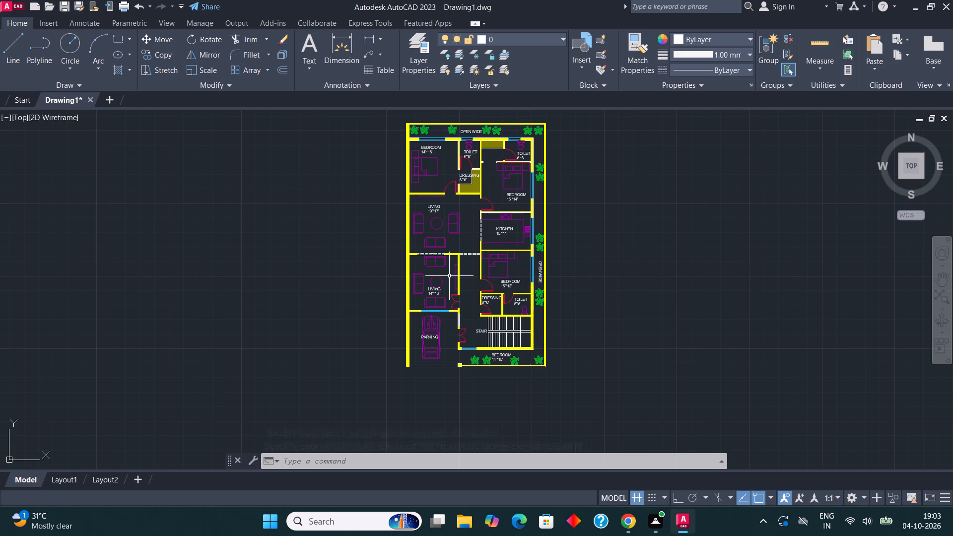
{"action": "middle_click_drag", "start_coordinate": [455, 284], "coordinate": [469, 309]}
Assign the dashed opening lines between the two living rooms and across the adjoining passage to the WALL layer.
{"action": "scroll", "coordinate": [466, 294], "scroll_direction": "up", "scroll_amount": 2}
{"action": "middle_click_drag", "start_coordinate": [503, 282], "coordinate": [506, 314]}
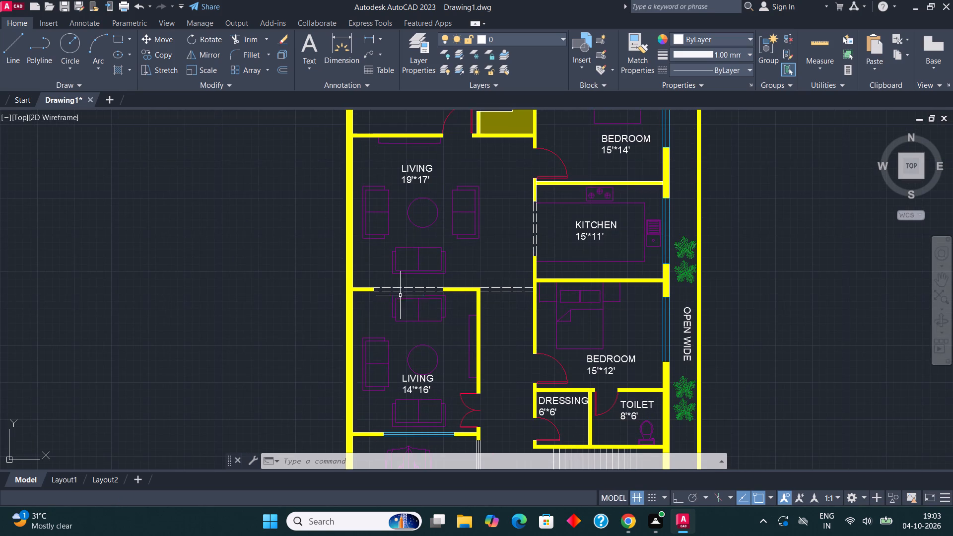
{"action": "scroll", "coordinate": [397, 294], "scroll_direction": "up", "scroll_amount": 3}
{"action": "left_click", "coordinate": [397, 290]}
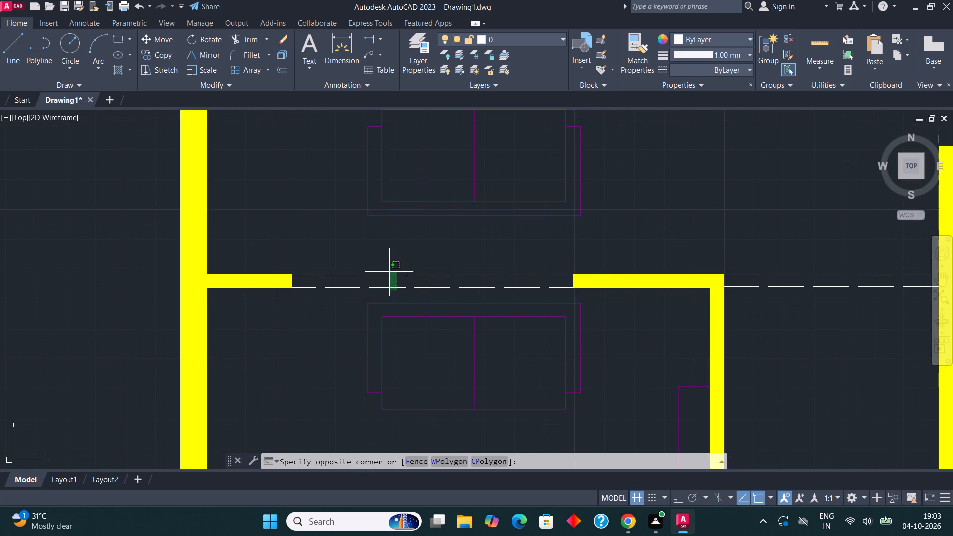
{"action": "left_click", "coordinate": [389, 271]}
{"action": "left_click_drag", "start_coordinate": [797, 306], "coordinate": [795, 295]}
{"action": "left_click", "coordinate": [772, 255]}
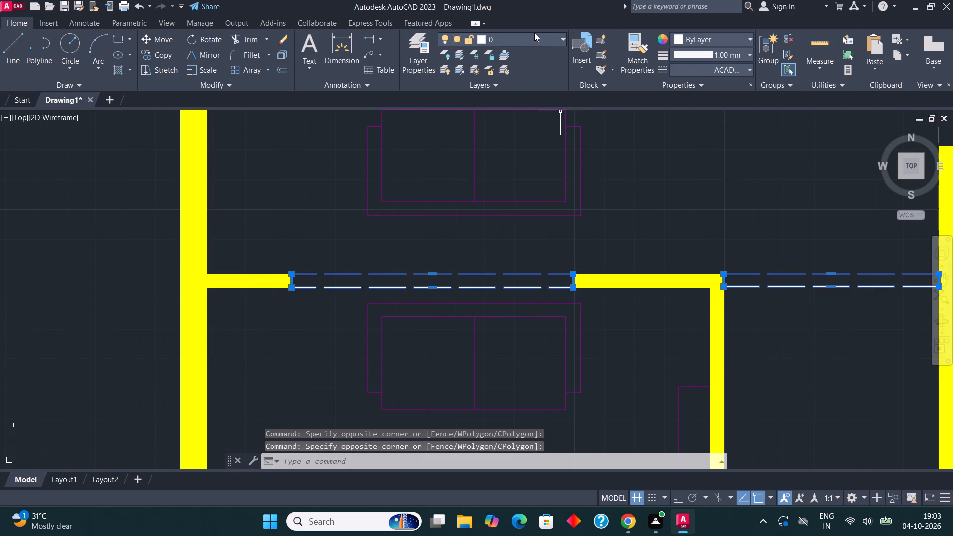
{"action": "left_click", "coordinate": [534, 33]}
{"action": "left_click", "coordinate": [503, 124]}
{"action": "scroll", "coordinate": [396, 243], "scroll_direction": "down", "scroll_amount": 1}
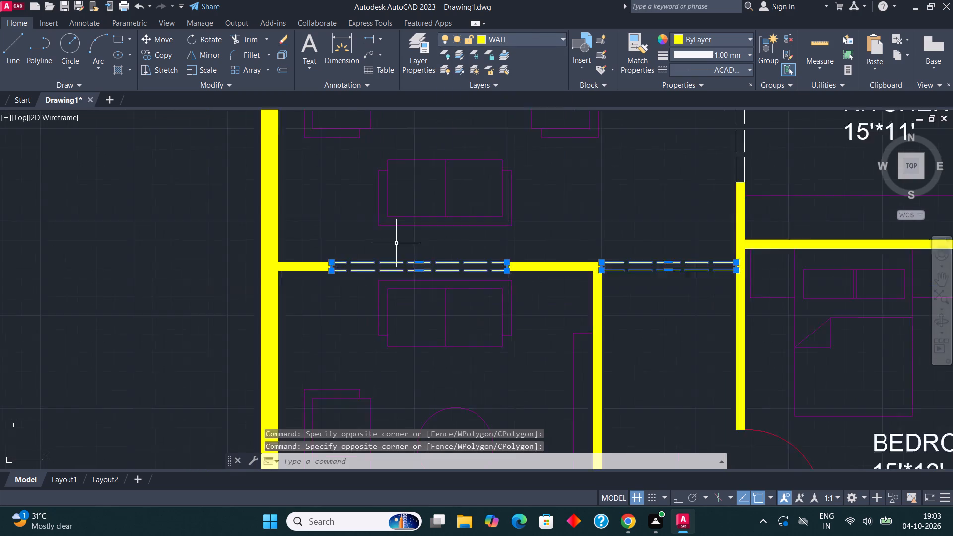
{"action": "scroll", "coordinate": [396, 246], "scroll_direction": "down", "scroll_amount": 1}
{"action": "key", "text": "Escape"}
Assign the dashed lines of the kitchen opening to the WALL layer.
{"action": "scroll", "coordinate": [480, 285], "scroll_direction": "down", "scroll_amount": 1}
{"action": "middle_click_drag", "start_coordinate": [564, 239], "coordinate": [553, 270]}
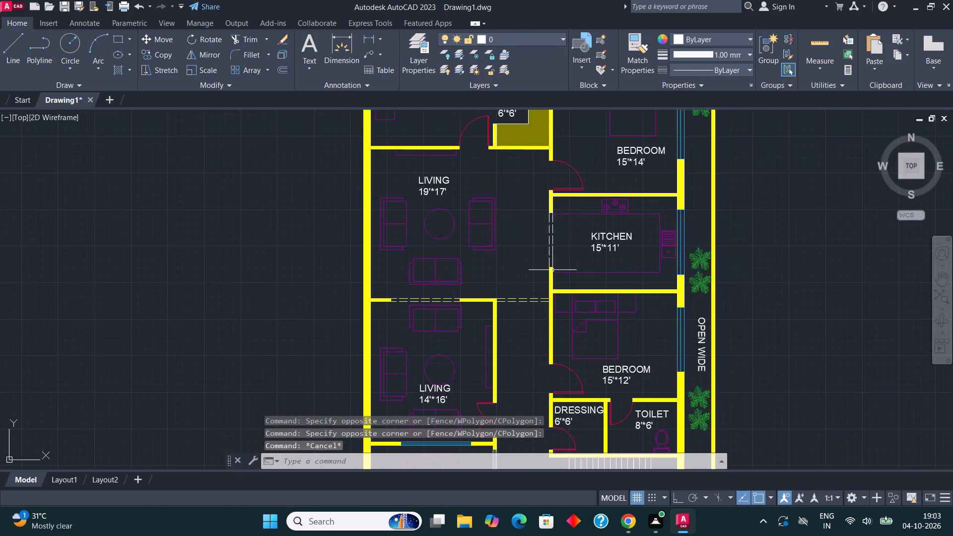
{"action": "scroll", "coordinate": [551, 257], "scroll_direction": "up", "scroll_amount": 2}
{"action": "left_click", "coordinate": [552, 260]}
{"action": "left_click", "coordinate": [503, 45]}
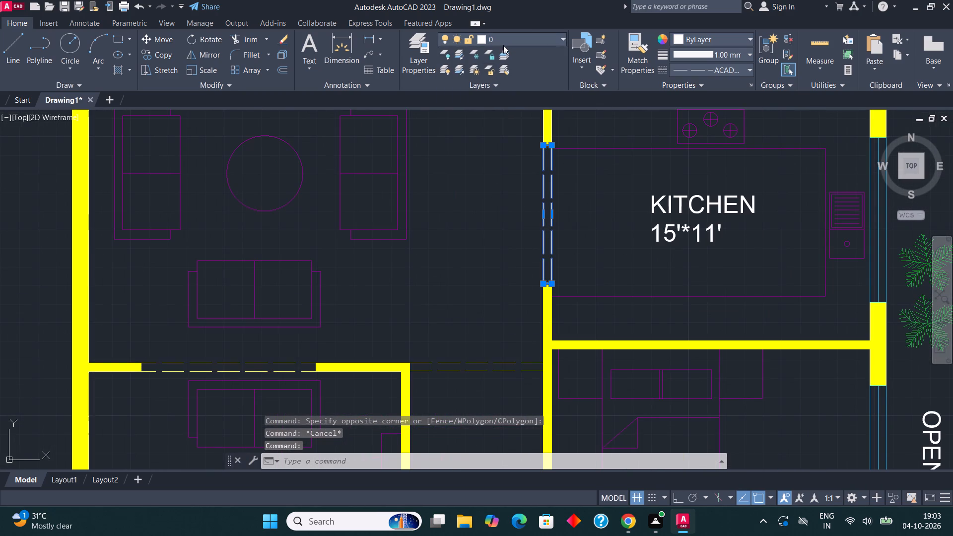
{"action": "left_click", "coordinate": [510, 128]}
{"action": "scroll", "coordinate": [469, 348], "scroll_direction": "down", "scroll_amount": 1}
{"action": "key", "text": "Escape"}
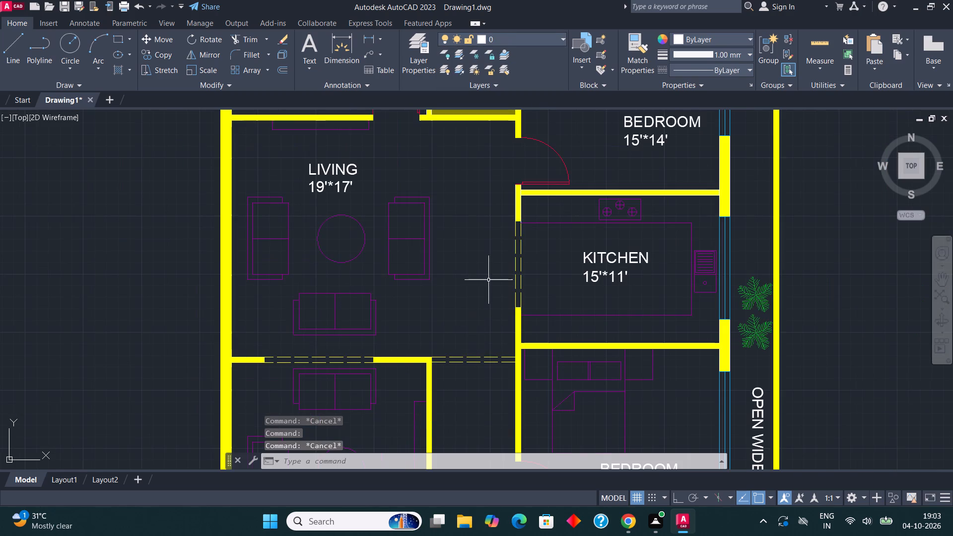
Copy the horizontal OPEN WIDE label from the top planting strip to the empty area outside the plan's left wall.
{"action": "middle_click_drag", "start_coordinate": [491, 248], "coordinate": [469, 407]}
{"action": "middle_click_drag", "start_coordinate": [561, 382], "coordinate": [664, 392]}
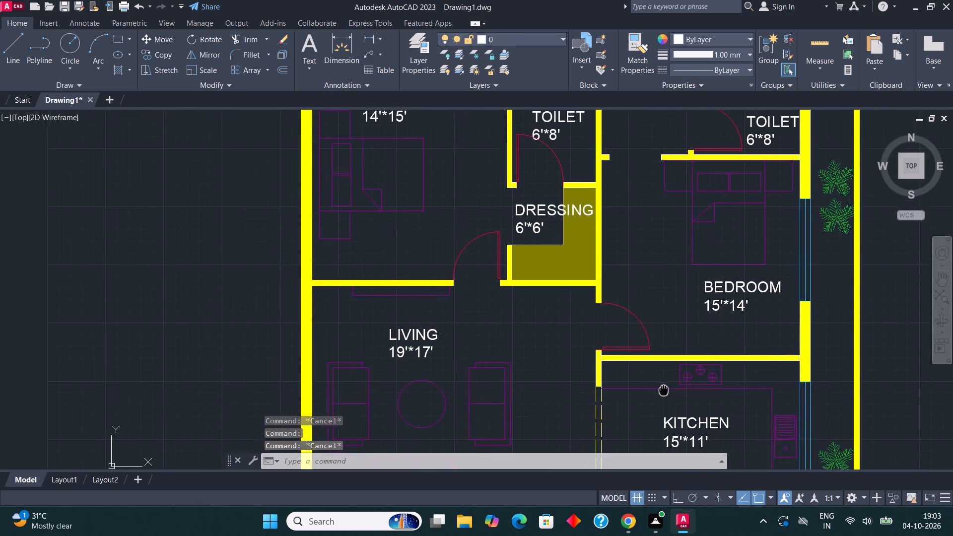
{"action": "middle_click_drag", "start_coordinate": [664, 392], "coordinate": [666, 398]}
{"action": "scroll", "coordinate": [652, 402], "scroll_direction": "down", "scroll_amount": 1}
{"action": "middle_click_drag", "start_coordinate": [525, 215], "coordinate": [503, 317]}
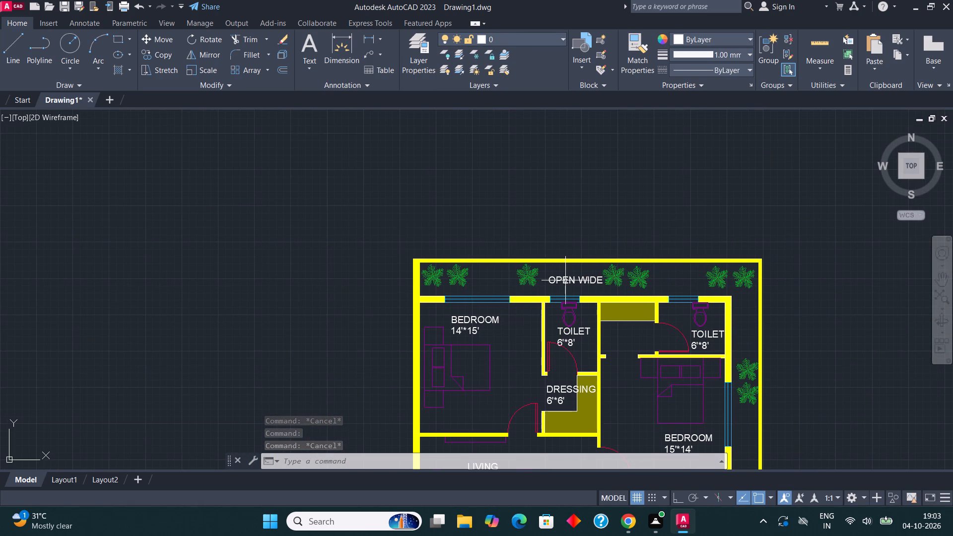
{"action": "left_click", "coordinate": [565, 280]}
{"action": "left_click", "coordinate": [150, 59]}
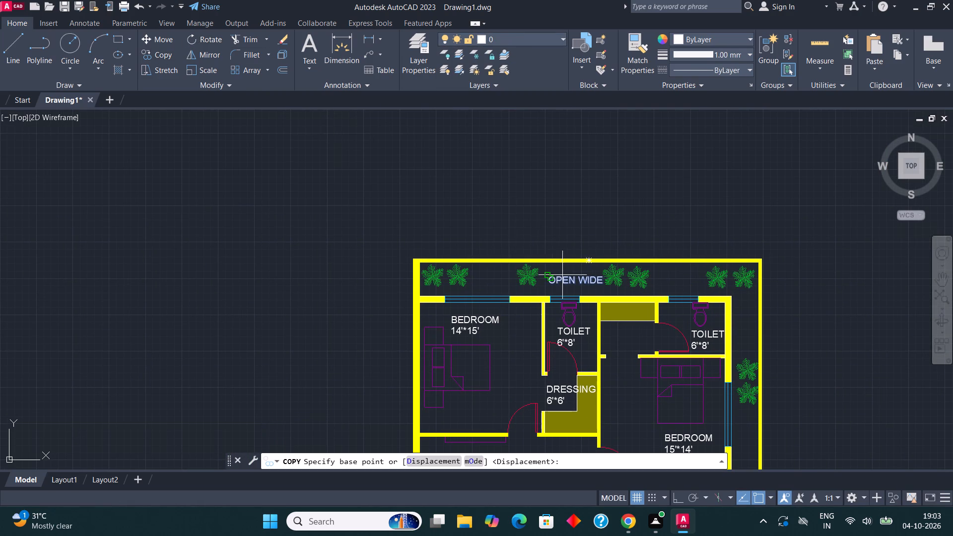
{"action": "left_click", "coordinate": [567, 281]}
{"action": "scroll", "coordinate": [567, 280], "scroll_direction": "down", "scroll_amount": 2}
{"action": "scroll", "coordinate": [446, 279], "scroll_direction": "up", "scroll_amount": 3}
{"action": "left_click", "coordinate": [446, 279]}
{"action": "key", "text": "Escape"}
Replace the text of the OPEN WIDE copy outside the plan with D.
{"action": "left_click", "coordinate": [464, 274]}
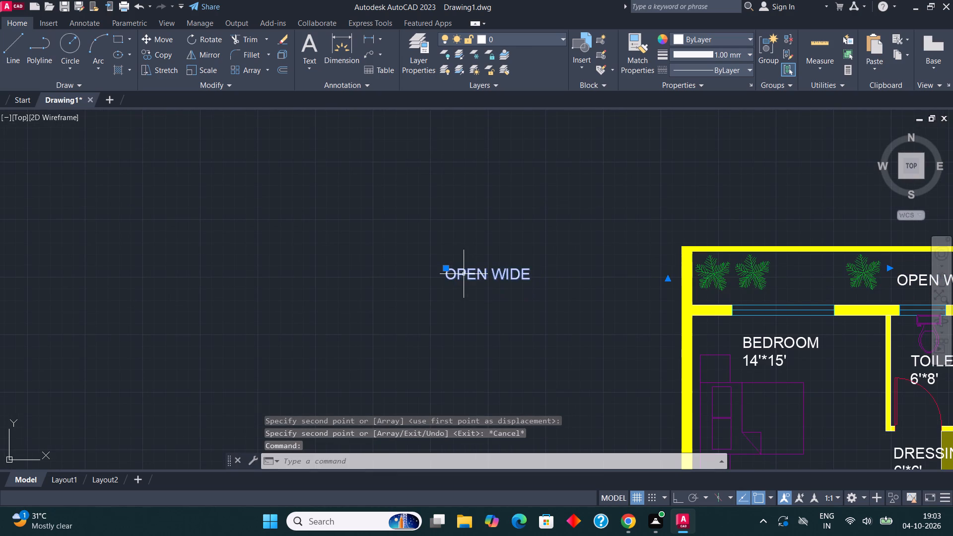
{"action": "right_click", "coordinate": [464, 274]}
{"action": "left_click", "coordinate": [519, 191]}
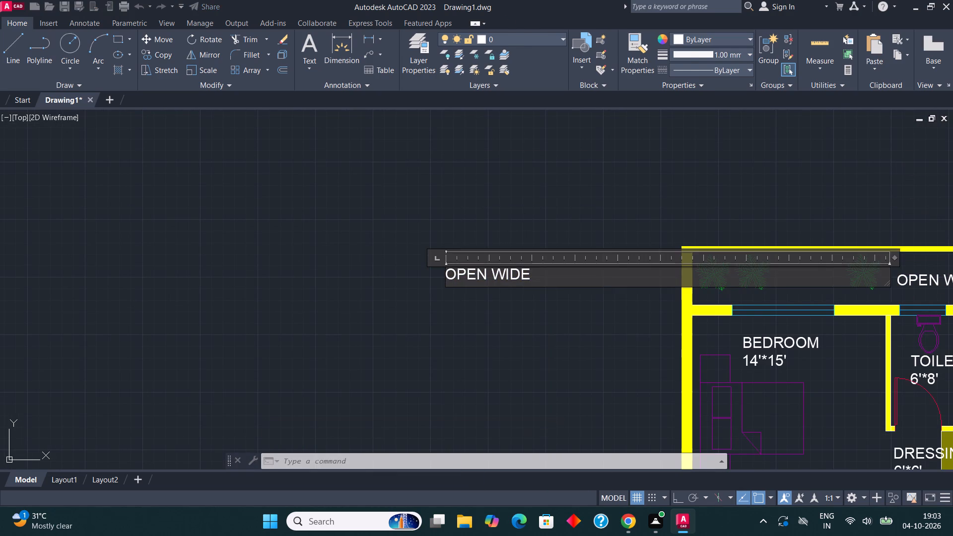
{"action": "left_click", "coordinate": [534, 281]}
{"action": "key", "text": "BackSpace"}
{"action": "key", "text": "BackSpace"}
{"action": "key", "text": "BackSpace"}
{"action": "key", "text": "BackSpace"}
{"action": "key", "text": "BackSpace"}
{"action": "key", "text": "BackSpace"}
{"action": "key", "text": "BackSpace"}
{"action": "key", "text": "BackSpace"}
{"action": "key", "text": "BackSpace"}
{"action": "key", "text": "BackSpace"}
{"action": "key", "text": "BackSpace"}
{"action": "key", "text": "BackSpace"}
{"action": "key", "text": "BackSpace"}
{"action": "key", "text": "BackSpace"}
{"action": "key", "text": "BackSpace"}
{"action": "key", "text": "BackSpace"}
{"action": "key", "text": "BackSpace"}
{"action": "key", "text": "BackSpace"}
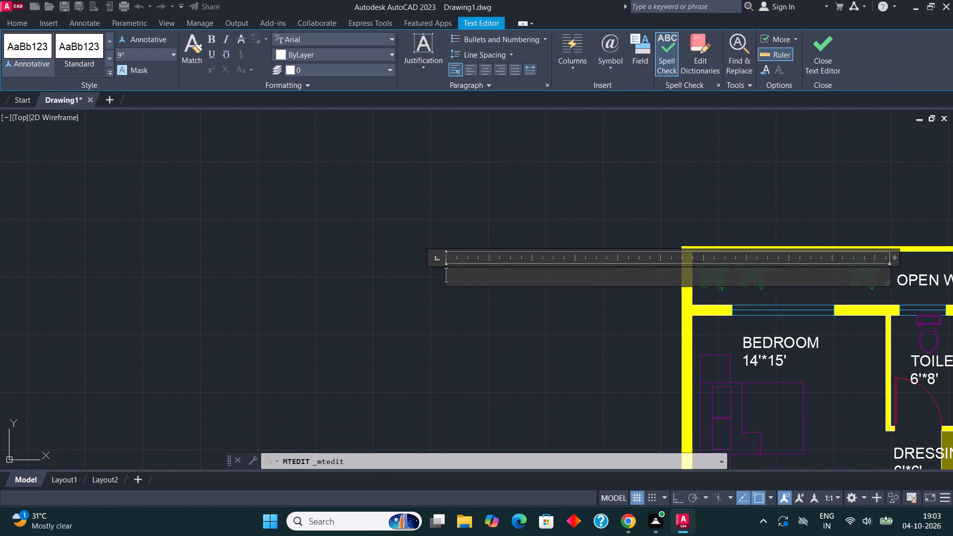
{"action": "key", "text": "d"}
{"action": "left_click", "coordinate": [826, 42]}
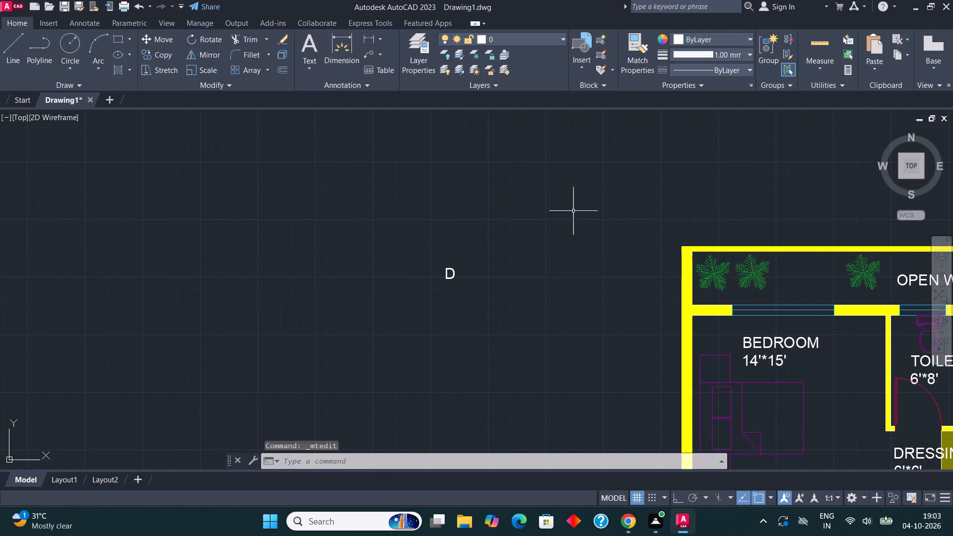
Copy the D label to two spots beside it, one above and one below, outside the plan.
{"action": "left_click", "coordinate": [454, 269]}
{"action": "left_click", "coordinate": [161, 53]}
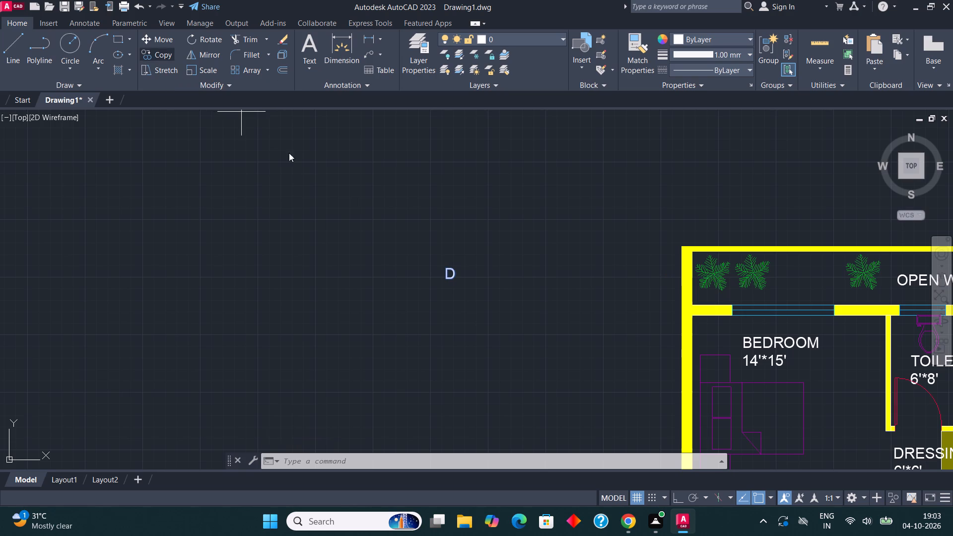
{"action": "left_click", "coordinate": [447, 282]}
{"action": "left_click", "coordinate": [516, 241]}
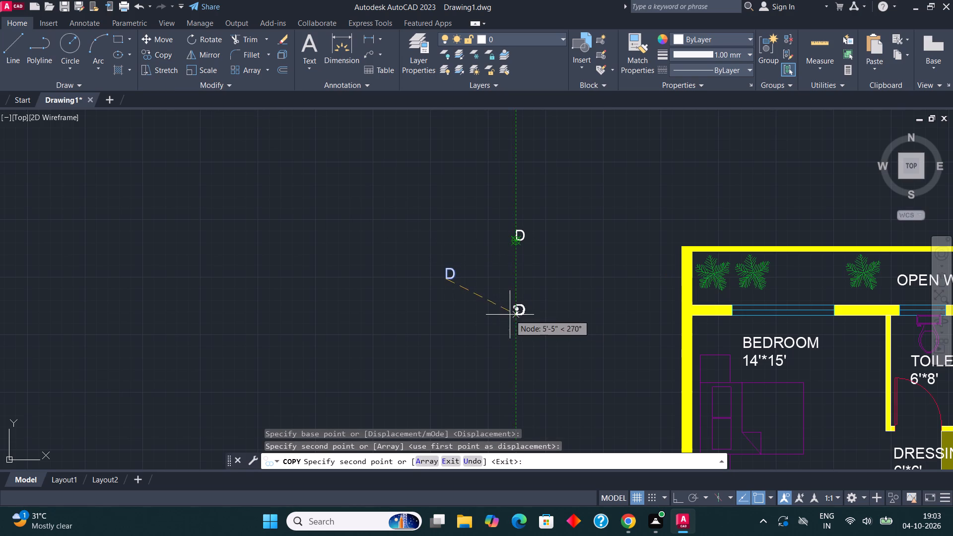
{"action": "left_click", "coordinate": [510, 315]}
{"action": "scroll", "coordinate": [518, 290], "scroll_direction": "up", "scroll_amount": 1}
{"action": "key", "text": "Escape"}
Change the upper copied D label to W.
{"action": "left_click", "coordinate": [519, 211]}
{"action": "right_click", "coordinate": [518, 210]}
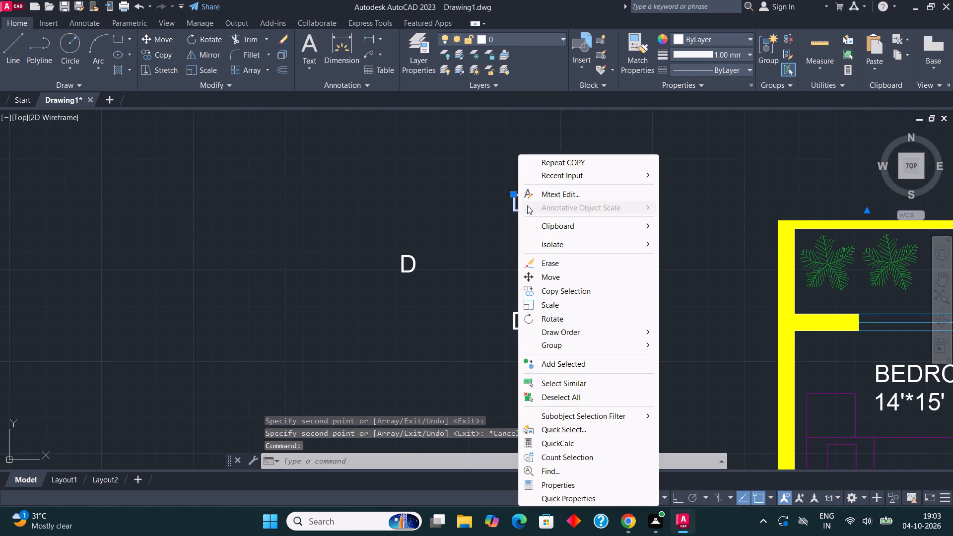
{"action": "left_click", "coordinate": [557, 195]}
{"action": "left_click", "coordinate": [581, 221]}
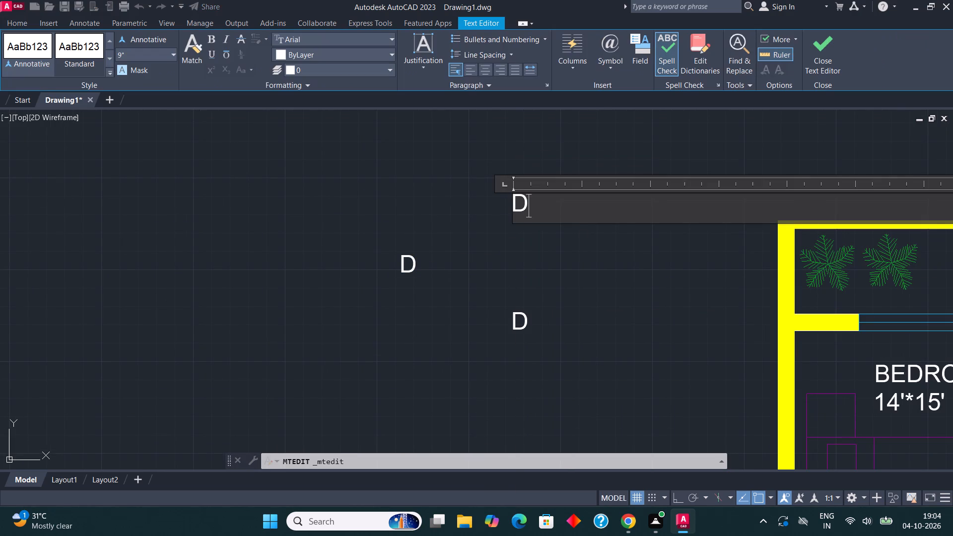
{"action": "key", "text": "BackSpace"}
{"action": "key", "text": "w"}
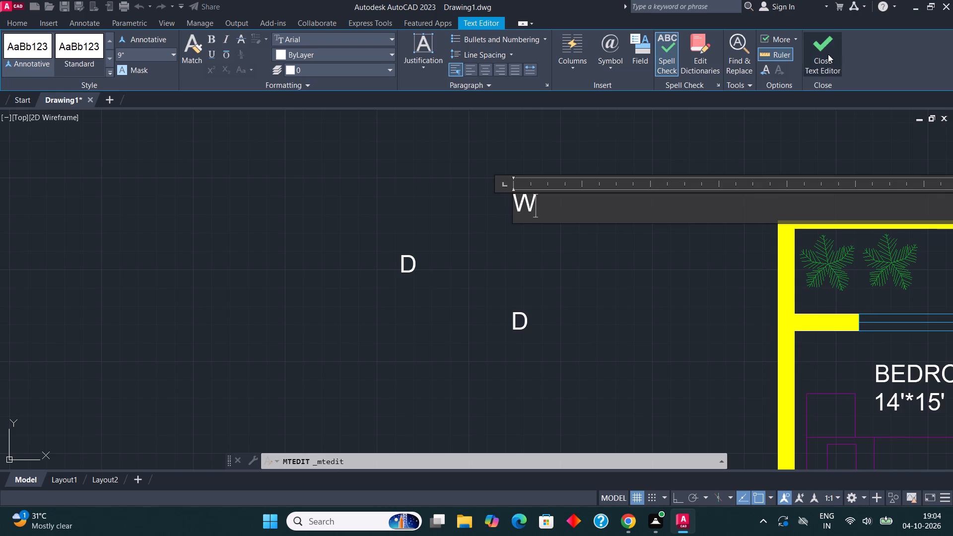
{"action": "left_click", "coordinate": [826, 53]}
Change the lower copied D label to V.
{"action": "left_click", "coordinate": [520, 319]}
{"action": "left_click", "coordinate": [515, 316]}
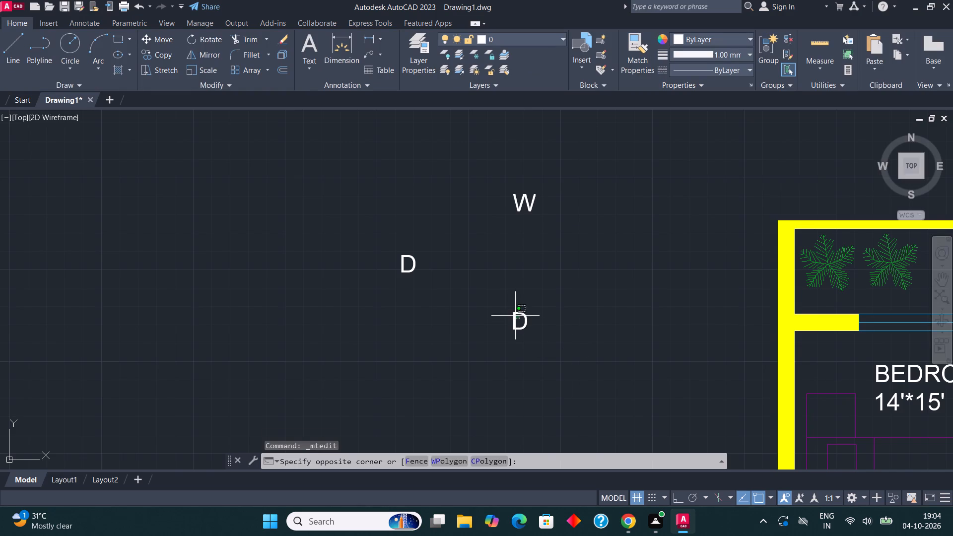
{"action": "right_click", "coordinate": [515, 316]}
{"action": "left_click", "coordinate": [570, 190]}
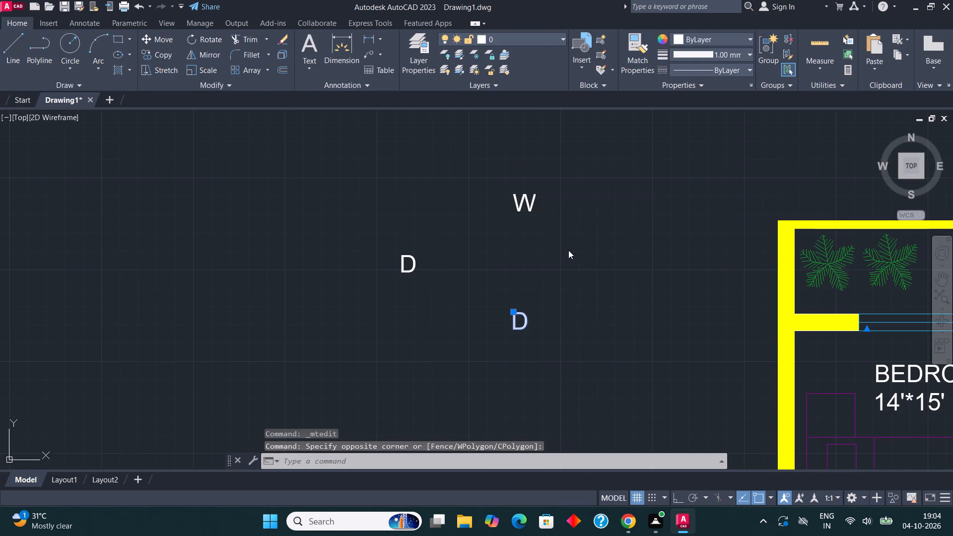
{"action": "left_click", "coordinate": [551, 322]}
{"action": "key", "text": "BackSpace"}
{"action": "key", "text": "v"}
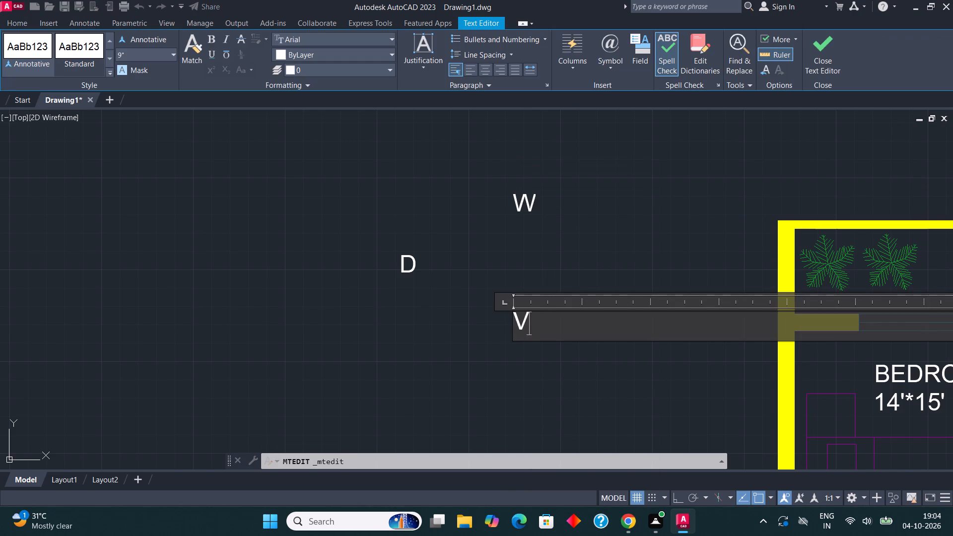
{"action": "left_click", "coordinate": [822, 45]}
Copy the D label to the 14'*15' bedroom door and to the door between the dressing and its 6'*8' toilet.
{"action": "left_click", "coordinate": [399, 265]}
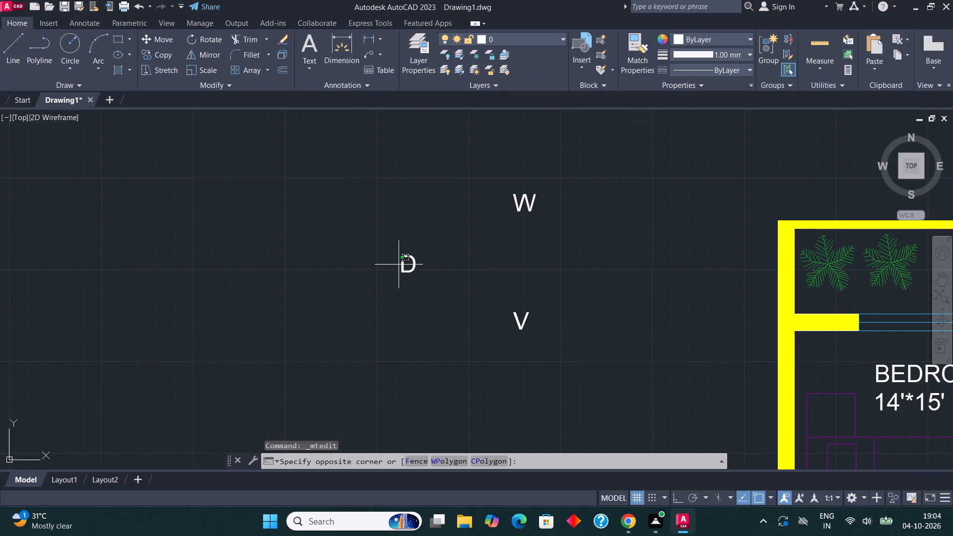
{"action": "left_click", "coordinate": [419, 286]}
{"action": "left_click", "coordinate": [416, 266]}
{"action": "left_click", "coordinate": [158, 55]}
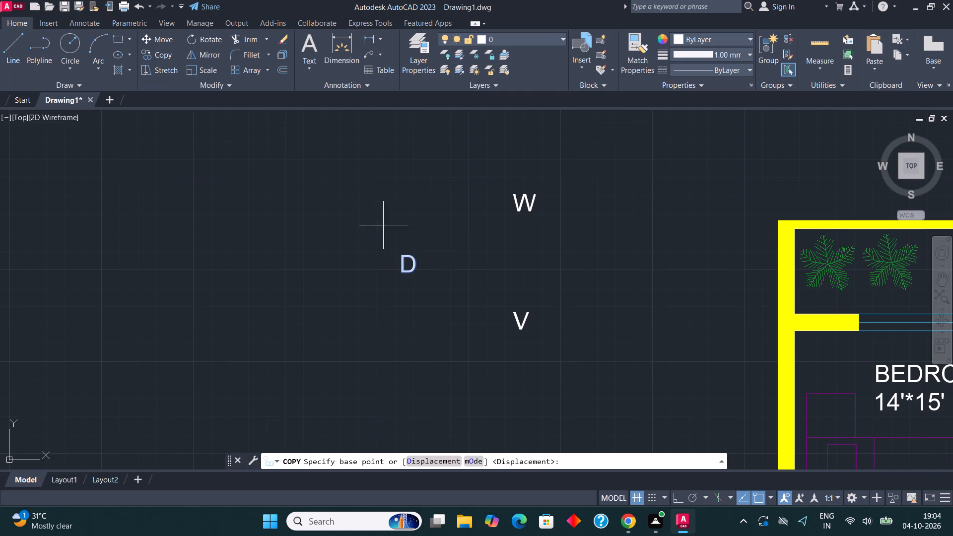
{"action": "left_click", "coordinate": [407, 268]}
{"action": "scroll", "coordinate": [317, 277], "scroll_direction": "down", "scroll_amount": 3}
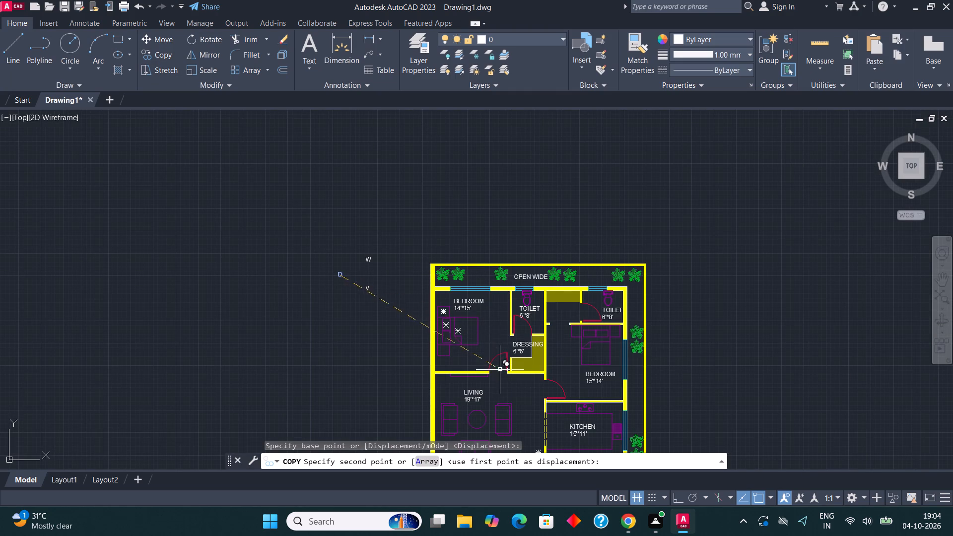
{"action": "scroll", "coordinate": [501, 374], "scroll_direction": "up", "scroll_amount": 4}
{"action": "left_click", "coordinate": [473, 367]}
{"action": "scroll", "coordinate": [473, 371], "scroll_direction": "down", "scroll_amount": 2}
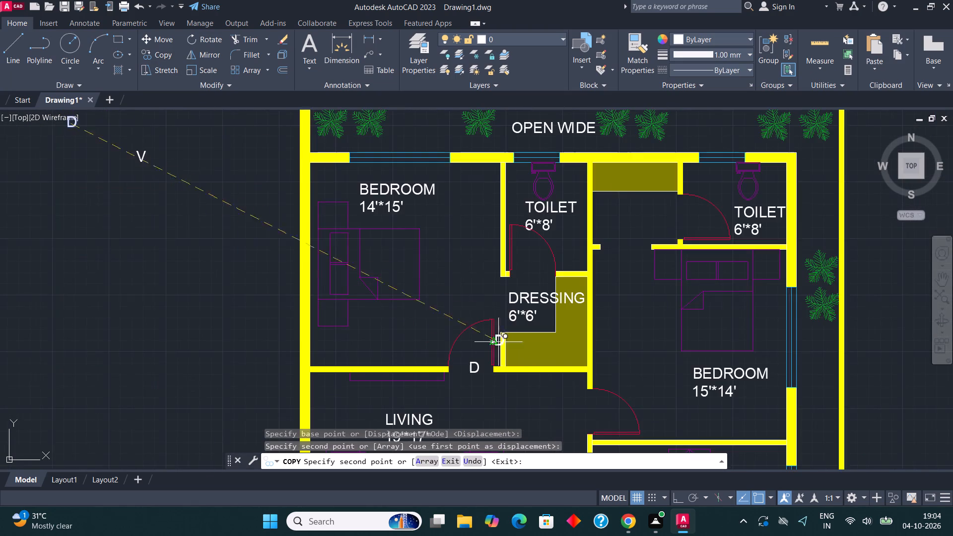
{"action": "scroll", "coordinate": [532, 268], "scroll_direction": "up", "scroll_amount": 2}
{"action": "left_click", "coordinate": [521, 282]}
Place further D copies at the door of the other 6'*8' toilet and at the 15'*14' bedroom door.
{"action": "scroll", "coordinate": [490, 287], "scroll_direction": "down", "scroll_amount": 3}
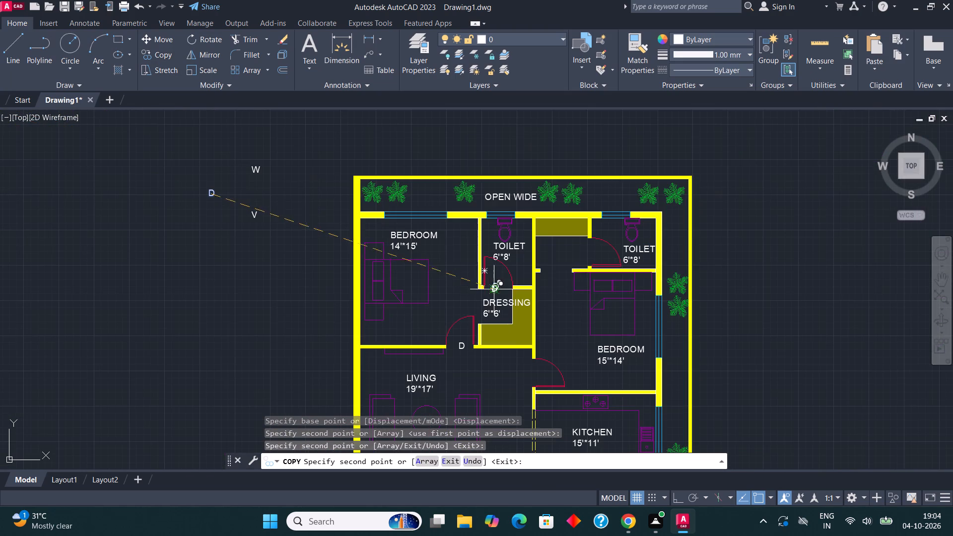
{"action": "scroll", "coordinate": [600, 255], "scroll_direction": "up", "scroll_amount": 3}
{"action": "left_click", "coordinate": [559, 249]}
{"action": "scroll", "coordinate": [564, 217], "scroll_direction": "down", "scroll_amount": 4}
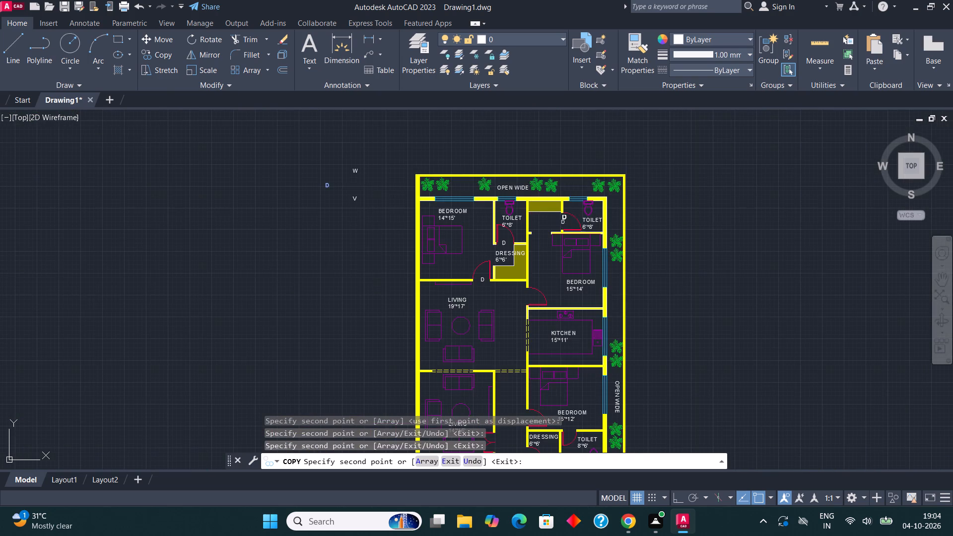
{"action": "scroll", "coordinate": [503, 317], "scroll_direction": "up", "scroll_amount": 3}
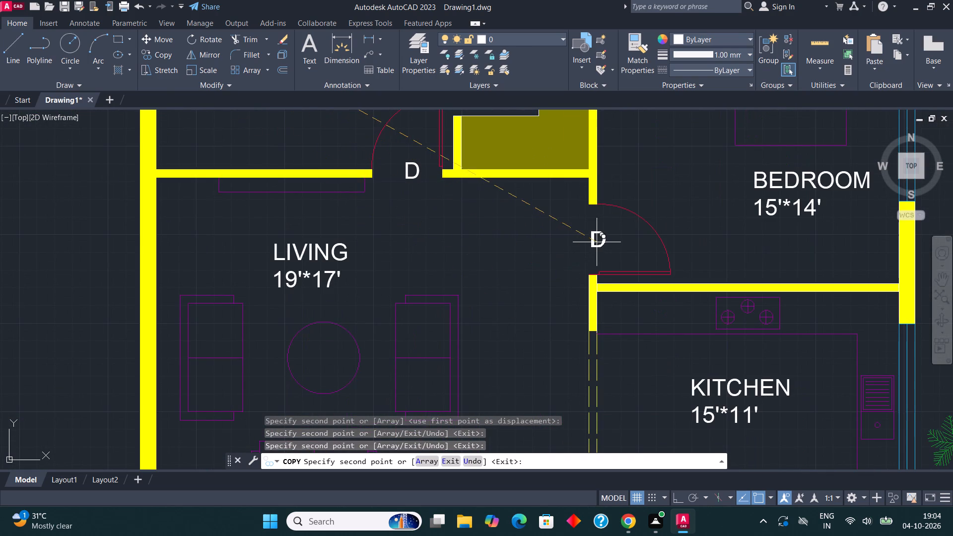
{"action": "left_click", "coordinate": [595, 246]}
Place D copies at the 15'*12' bedroom door, the 14'*16' living room double door, and the lower dressing and 8'*6' toilet doors.
{"action": "scroll", "coordinate": [533, 212], "scroll_direction": "down", "scroll_amount": 3}
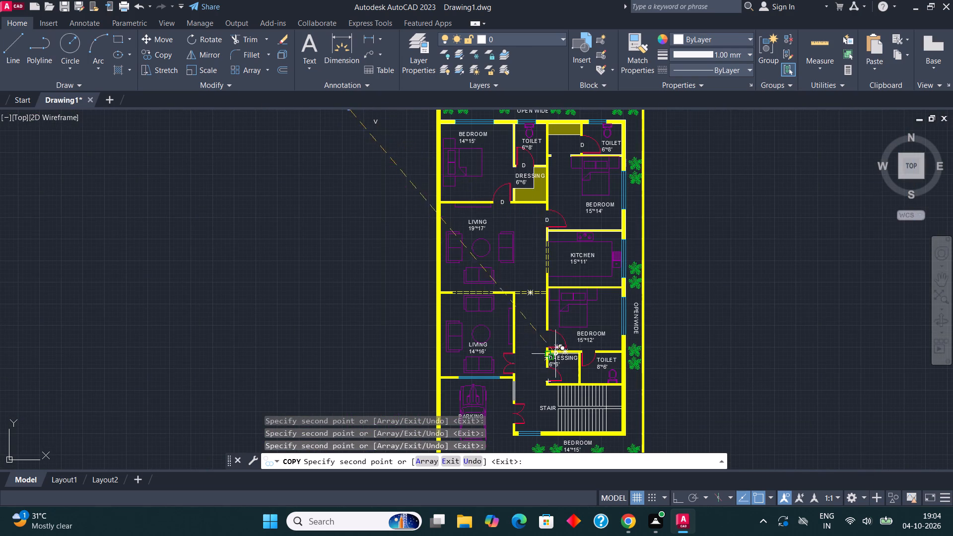
{"action": "scroll", "coordinate": [554, 351], "scroll_direction": "up", "scroll_amount": 4}
{"action": "left_click", "coordinate": [503, 281]}
{"action": "scroll", "coordinate": [533, 234], "scroll_direction": "down", "scroll_amount": 3}
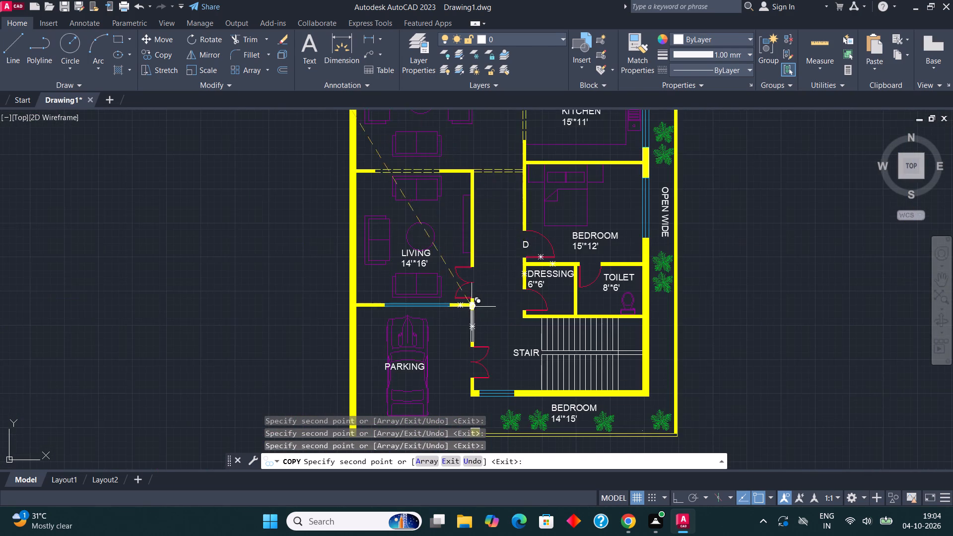
{"action": "scroll", "coordinate": [475, 291], "scroll_direction": "up", "scroll_amount": 3}
{"action": "left_click", "coordinate": [453, 267]}
{"action": "scroll", "coordinate": [453, 269], "scroll_direction": "down", "scroll_amount": 2}
{"action": "scroll", "coordinate": [558, 293], "scroll_direction": "up", "scroll_amount": 3}
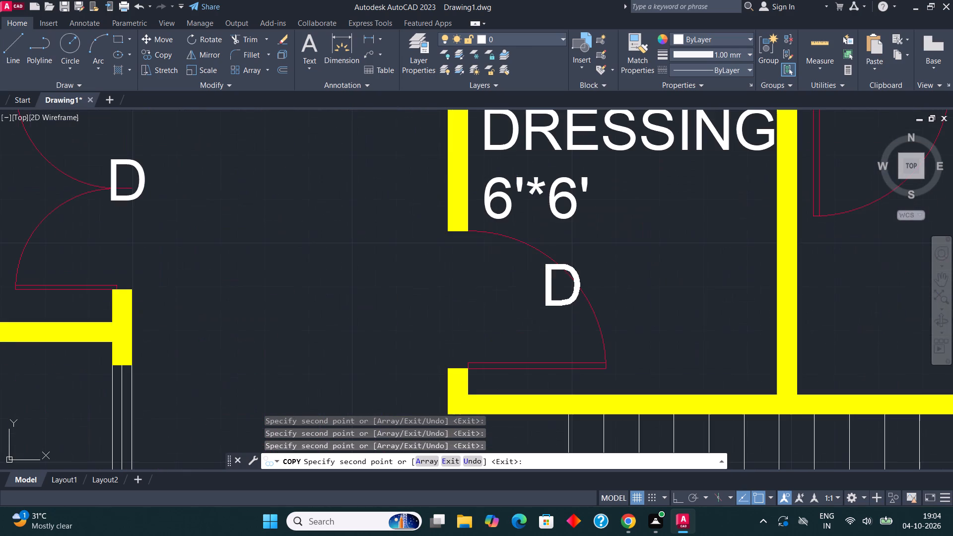
{"action": "left_click", "coordinate": [474, 306]}
{"action": "scroll", "coordinate": [462, 350], "scroll_direction": "down", "scroll_amount": 2}
{"action": "scroll", "coordinate": [612, 263], "scroll_direction": "up", "scroll_amount": 1}
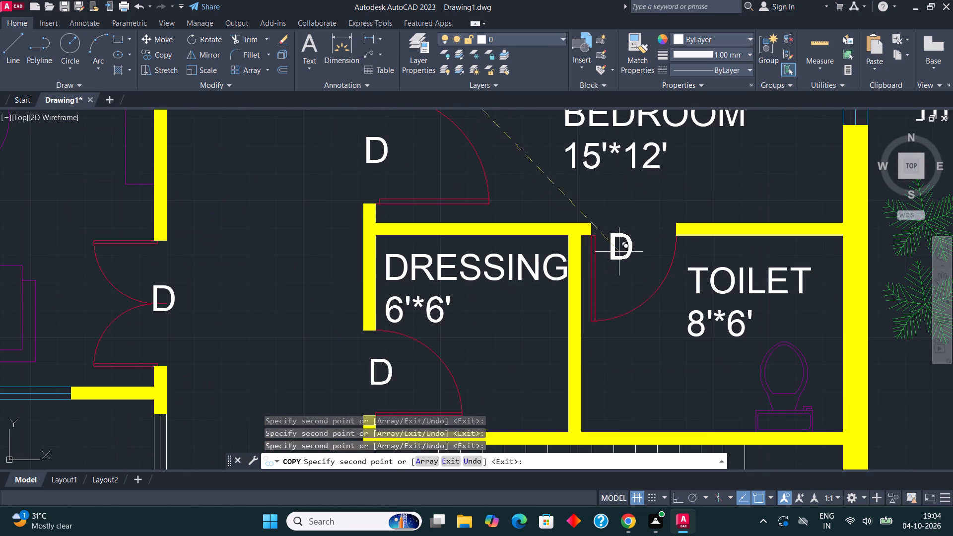
{"action": "left_click", "coordinate": [628, 244]}
Place a D copy at the double door between the parking and the stair hall, and finish copying.
{"action": "scroll", "coordinate": [596, 213], "scroll_direction": "down", "scroll_amount": 3}
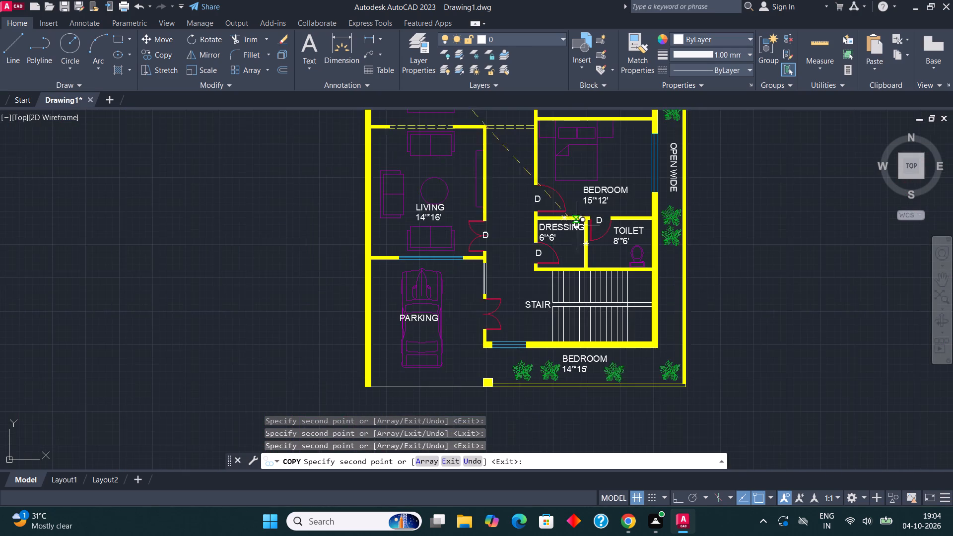
{"action": "scroll", "coordinate": [471, 323], "scroll_direction": "up", "scroll_amount": 2}
{"action": "left_click", "coordinate": [492, 307]}
{"action": "scroll", "coordinate": [491, 340], "scroll_direction": "down", "scroll_amount": 1}
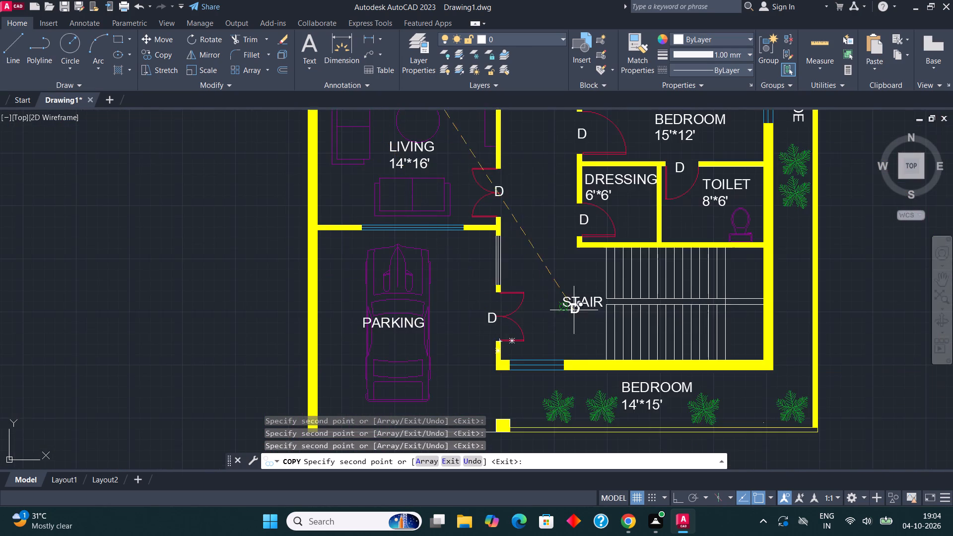
{"action": "scroll", "coordinate": [575, 312], "scroll_direction": "down", "scroll_amount": 3}
{"action": "middle_click_drag", "start_coordinate": [583, 266], "coordinate": [573, 339]}
{"action": "key", "text": "Escape"}
Copy the W label to just outside the window in the 14'*15' bedroom's outer wall.
{"action": "scroll", "coordinate": [458, 178], "scroll_direction": "up", "scroll_amount": 3}
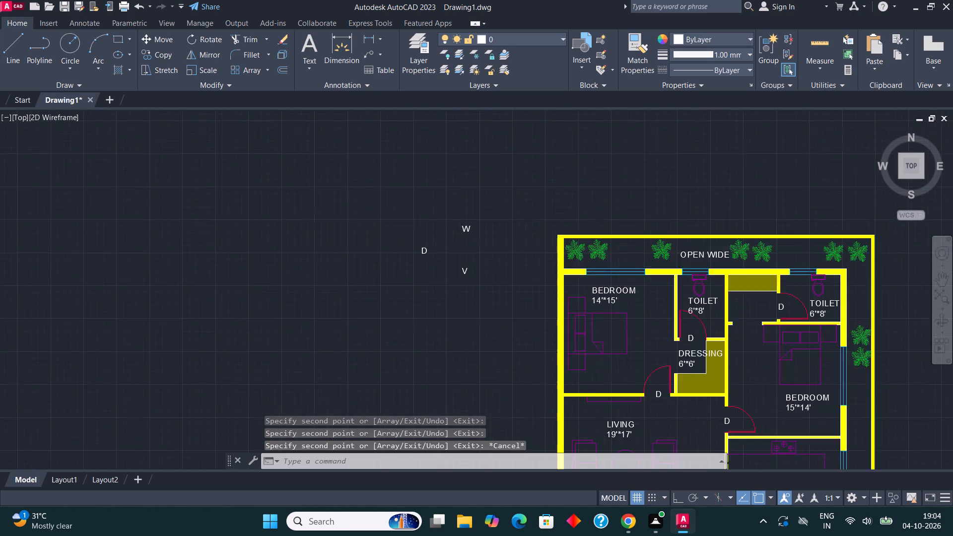
{"action": "left_click", "coordinate": [464, 258]}
{"action": "left_click", "coordinate": [162, 55]}
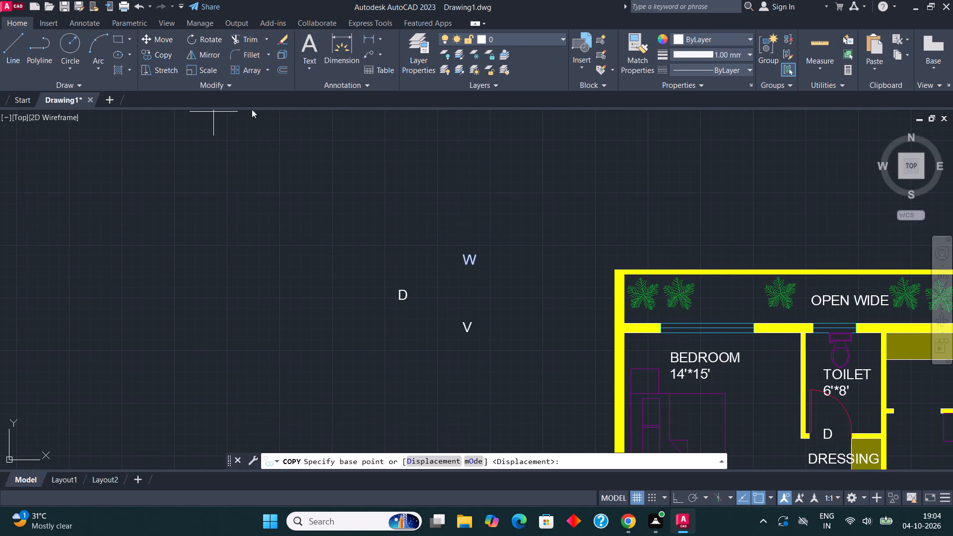
{"action": "left_click", "coordinate": [468, 265]}
{"action": "scroll", "coordinate": [414, 257], "scroll_direction": "down", "scroll_amount": 1}
{"action": "scroll", "coordinate": [592, 301], "scroll_direction": "up", "scroll_amount": 3}
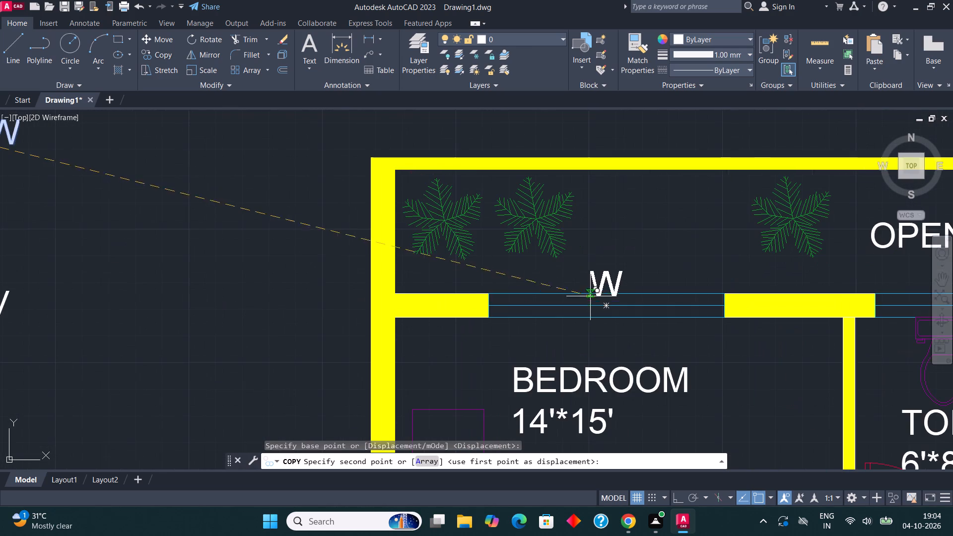
{"action": "left_click", "coordinate": [582, 289]}
Place W copies beside the side-wall windows of the 15'*14' bedroom, the kitchen and the 15'*12' bedroom.
{"action": "scroll", "coordinate": [406, 292], "scroll_direction": "down", "scroll_amount": 2}
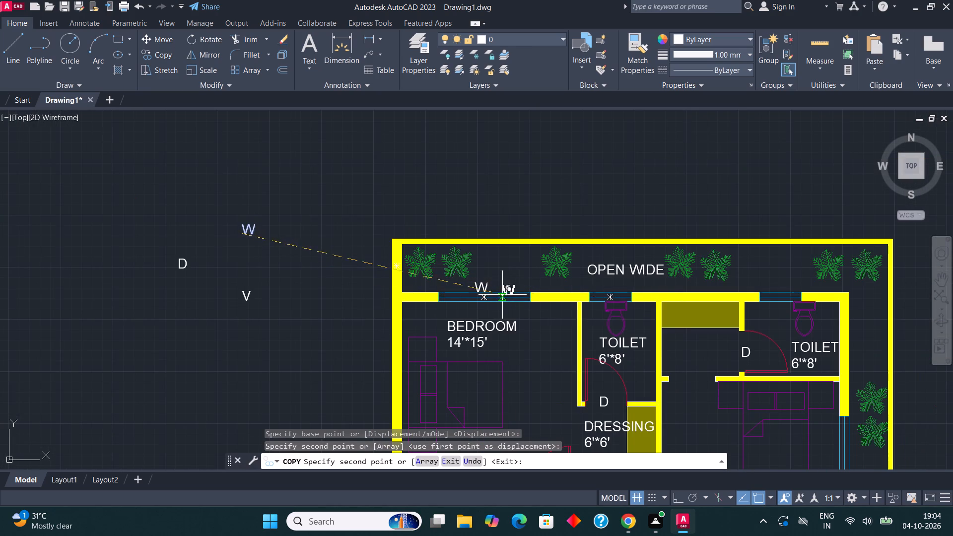
{"action": "scroll", "coordinate": [495, 291], "scroll_direction": "down", "scroll_amount": 1}
{"action": "scroll", "coordinate": [553, 231], "scroll_direction": "down", "scroll_amount": 1}
{"action": "scroll", "coordinate": [653, 329], "scroll_direction": "up", "scroll_amount": 4}
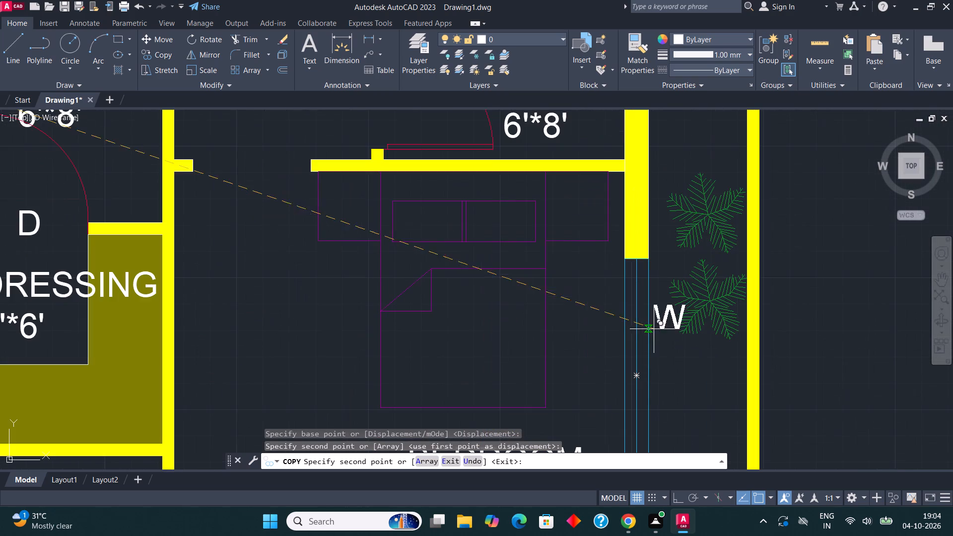
{"action": "left_click", "coordinate": [656, 371]}
{"action": "scroll", "coordinate": [544, 180], "scroll_direction": "down", "scroll_amount": 3}
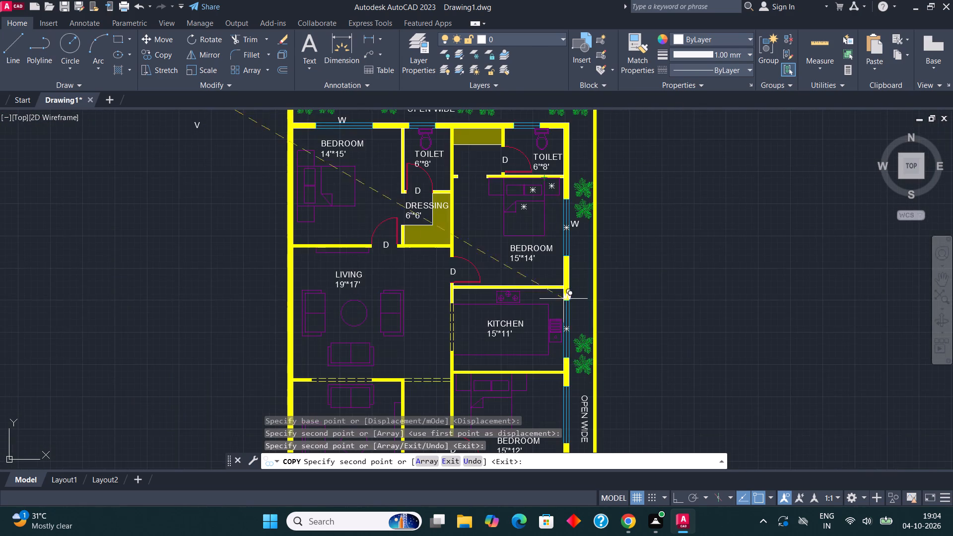
{"action": "scroll", "coordinate": [567, 324], "scroll_direction": "up", "scroll_amount": 3}
{"action": "left_click", "coordinate": [573, 353]}
{"action": "scroll", "coordinate": [571, 214], "scroll_direction": "down", "scroll_amount": 3}
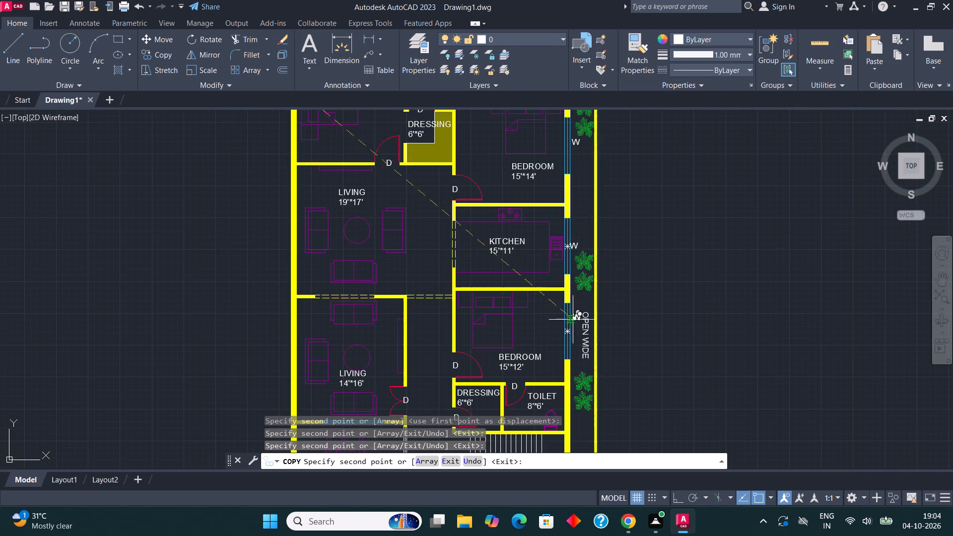
{"action": "scroll", "coordinate": [573, 330], "scroll_direction": "up", "scroll_amount": 4}
{"action": "left_click", "coordinate": [553, 354]}
Place a W copy at the window between the 14'*16' living room and the parking.
{"action": "scroll", "coordinate": [621, 185], "scroll_direction": "down", "scroll_amount": 4}
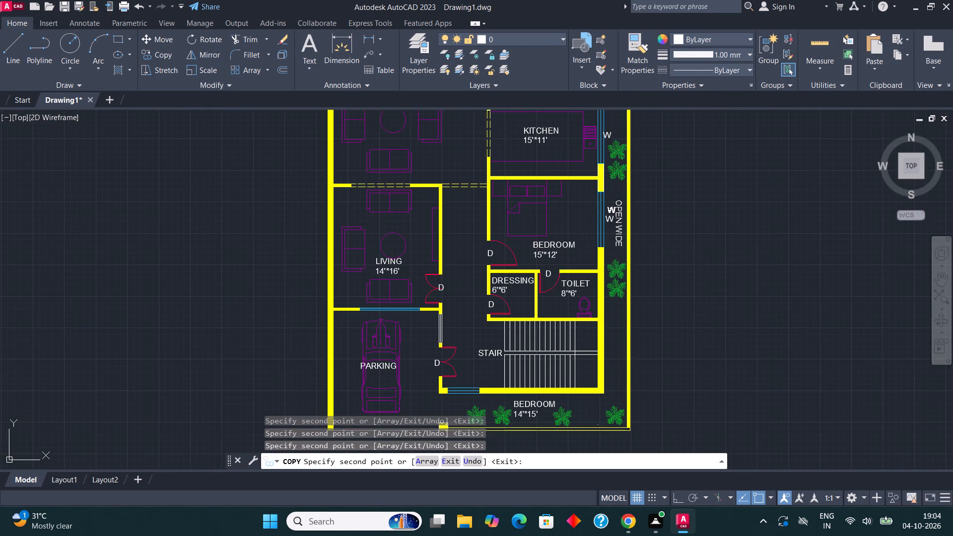
{"action": "scroll", "coordinate": [383, 324], "scroll_direction": "up", "scroll_amount": 4}
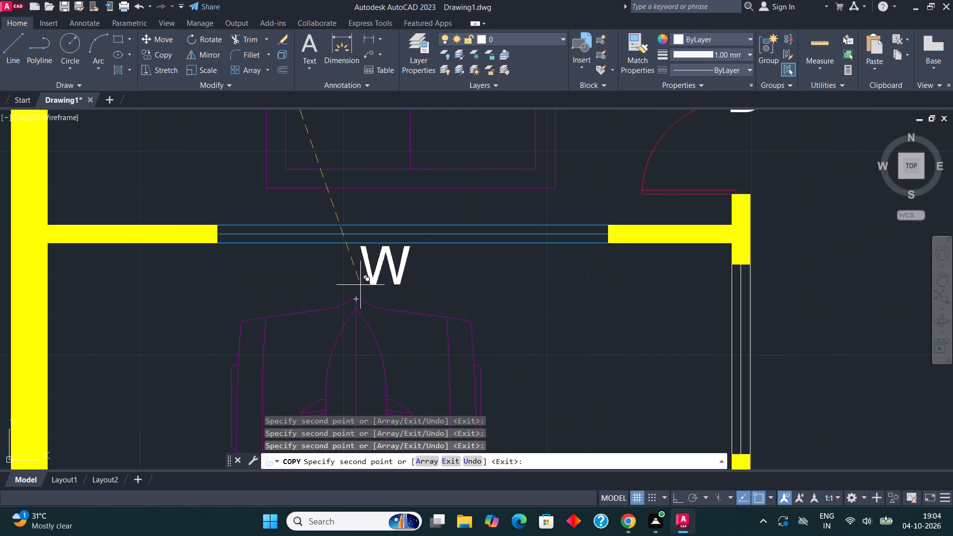
{"action": "left_click", "coordinate": [360, 285]}
{"action": "scroll", "coordinate": [389, 382], "scroll_direction": "down", "scroll_amount": 3}
{"action": "scroll", "coordinate": [426, 337], "scroll_direction": "down", "scroll_amount": 2}
{"action": "middle_click_drag", "start_coordinate": [458, 256], "coordinate": [469, 362]}
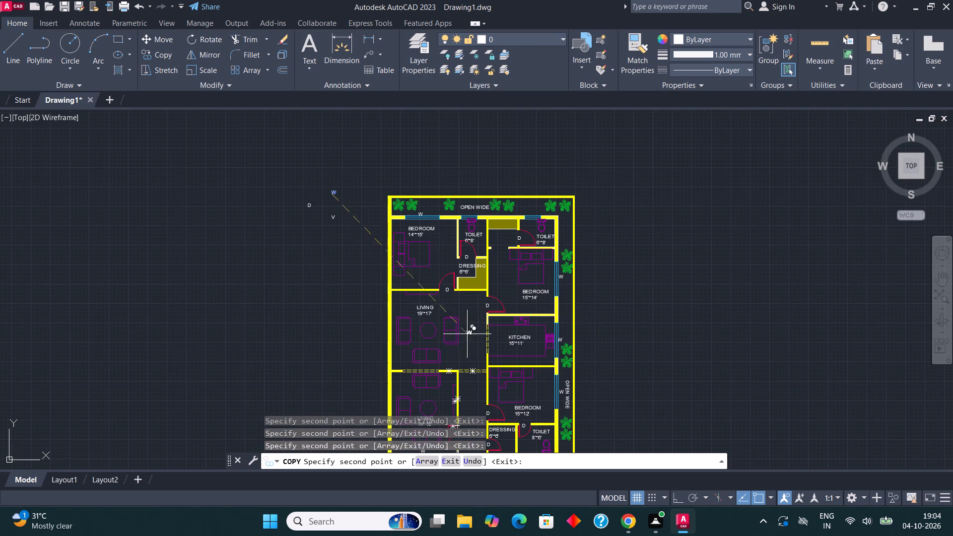
Copy the V label to just outside the outer-wall ventilators of the two 6'*8' toilets.
{"action": "key", "text": "Escape"}
{"action": "left_click", "coordinate": [334, 215]}
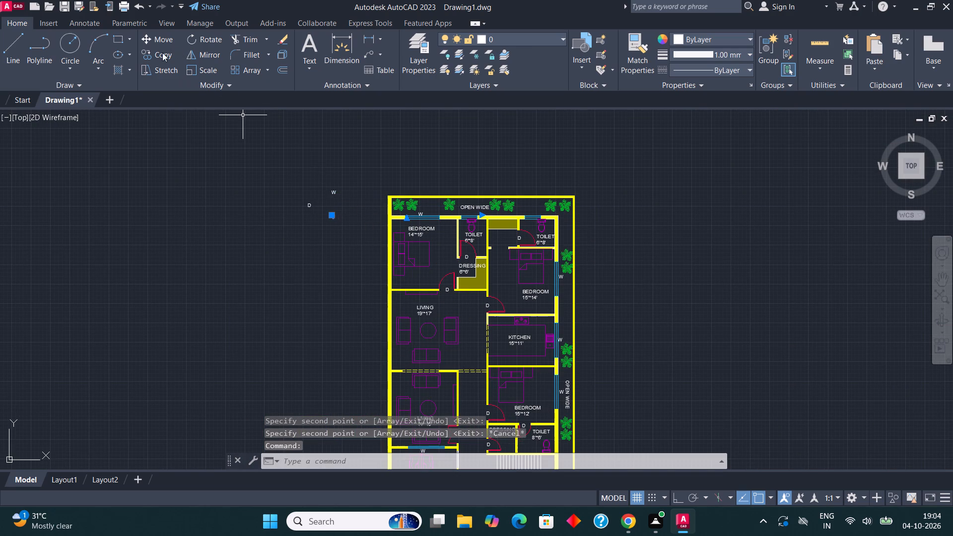
{"action": "left_click", "coordinate": [161, 55]}
{"action": "left_click", "coordinate": [331, 221]}
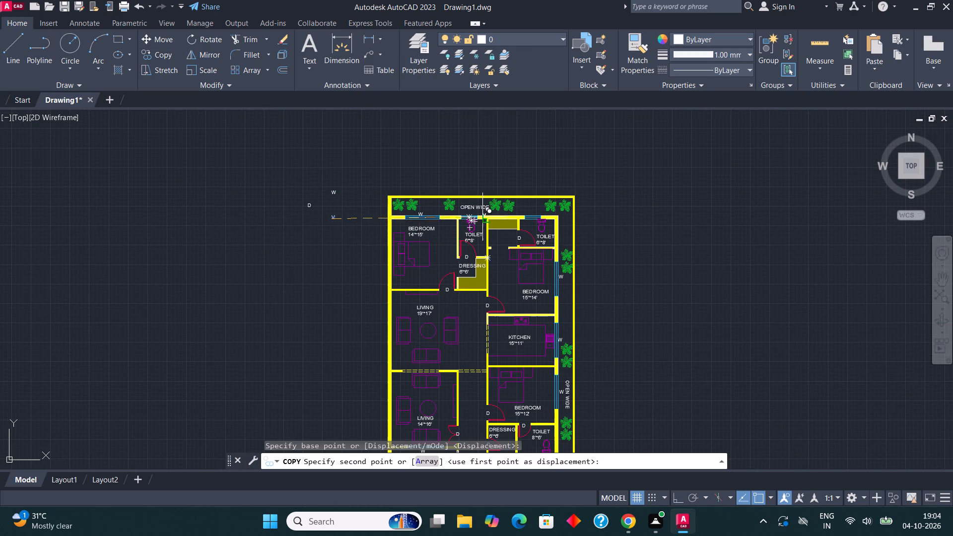
{"action": "scroll", "coordinate": [482, 217], "scroll_direction": "up", "scroll_amount": 4}
{"action": "left_click", "coordinate": [384, 207]}
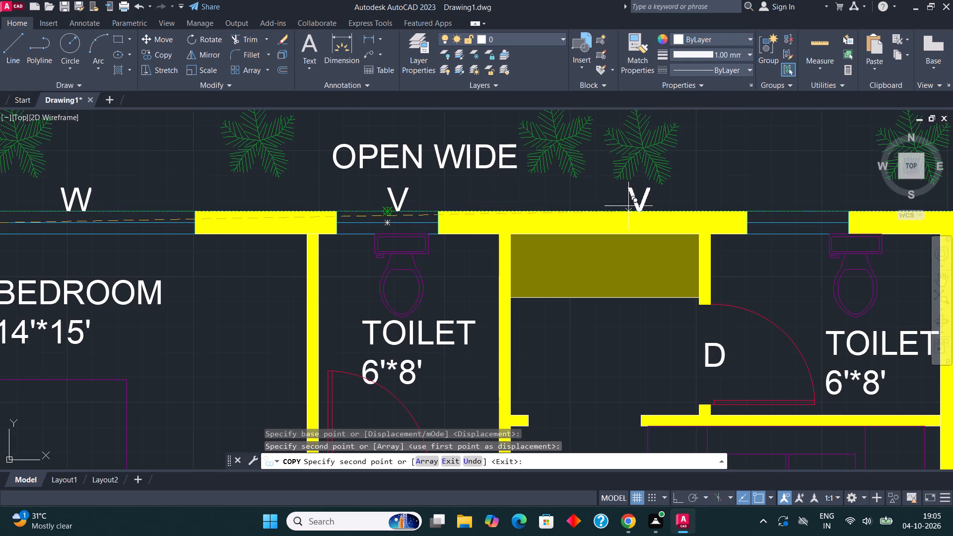
{"action": "left_click", "coordinate": [786, 202]}
Place another V copy on the stair side of the 8'*6' toilet's wall, behind the toilet fixture, and finish copying.
{"action": "scroll", "coordinate": [507, 213], "scroll_direction": "down", "scroll_amount": 2}
{"action": "middle_click_drag", "start_coordinate": [591, 270], "coordinate": [588, 146]}
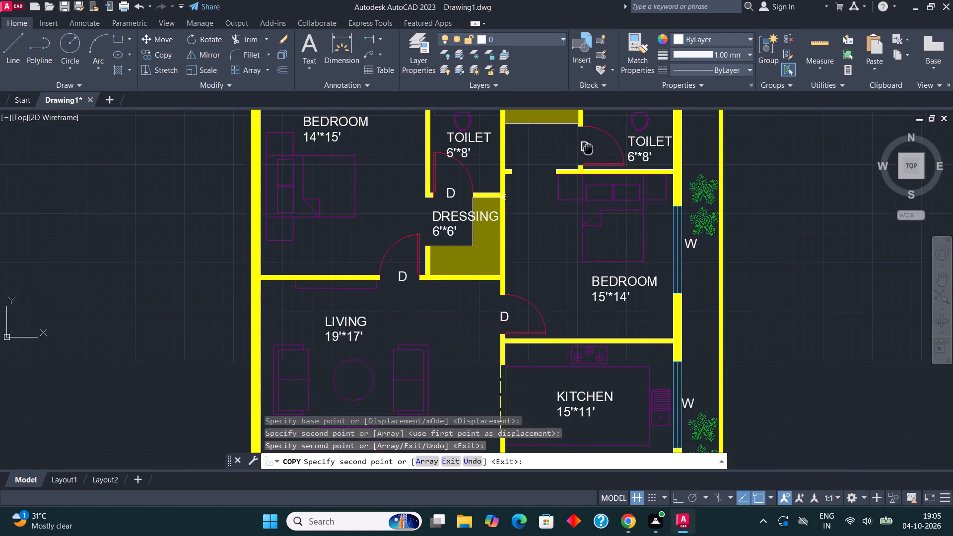
{"action": "middle_click_drag", "start_coordinate": [588, 146], "coordinate": [588, 144]}
{"action": "scroll", "coordinate": [584, 144], "scroll_direction": "down", "scroll_amount": 3}
{"action": "scroll", "coordinate": [607, 293], "scroll_direction": "up", "scroll_amount": 3}
{"action": "middle_click_drag", "start_coordinate": [578, 256], "coordinate": [577, 270]}
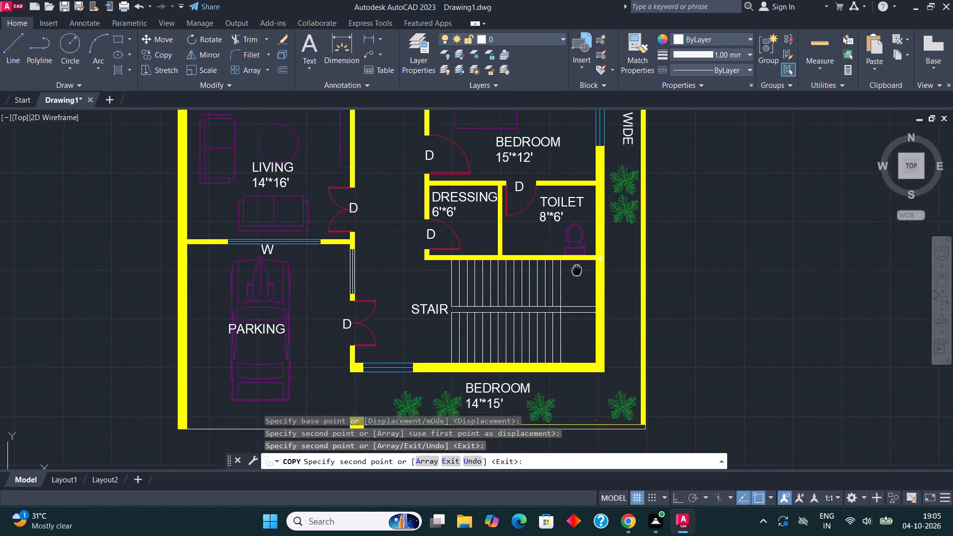
{"action": "middle_click_drag", "start_coordinate": [577, 270], "coordinate": [568, 330]}
{"action": "scroll", "coordinate": [567, 346], "scroll_direction": "up", "scroll_amount": 2}
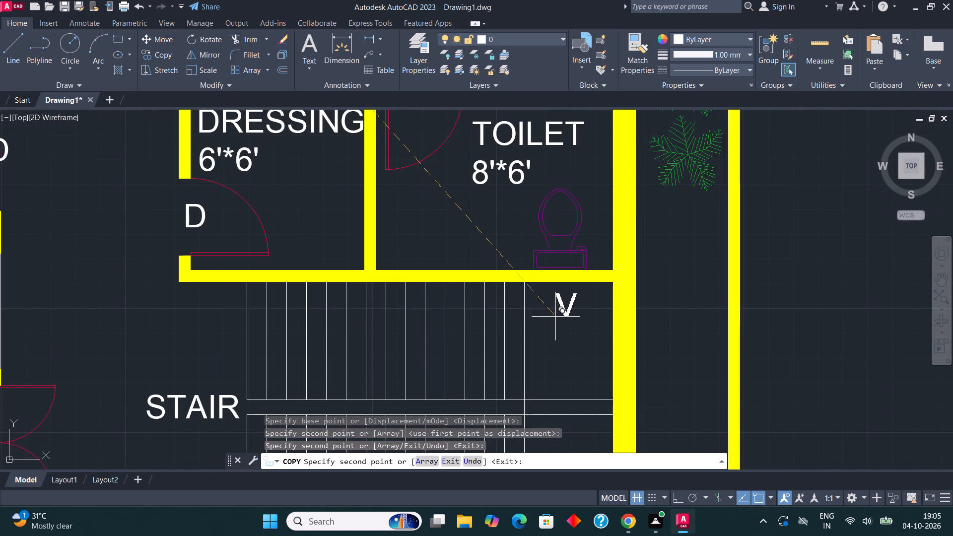
{"action": "left_click", "coordinate": [556, 314]}
{"action": "key", "text": "Escape"}
On layer WIN, draw a ventilator rectangle with a lengthwise centre line across the wall between the 8'*6' toilet and the stair.
{"action": "left_click", "coordinate": [523, 38]}
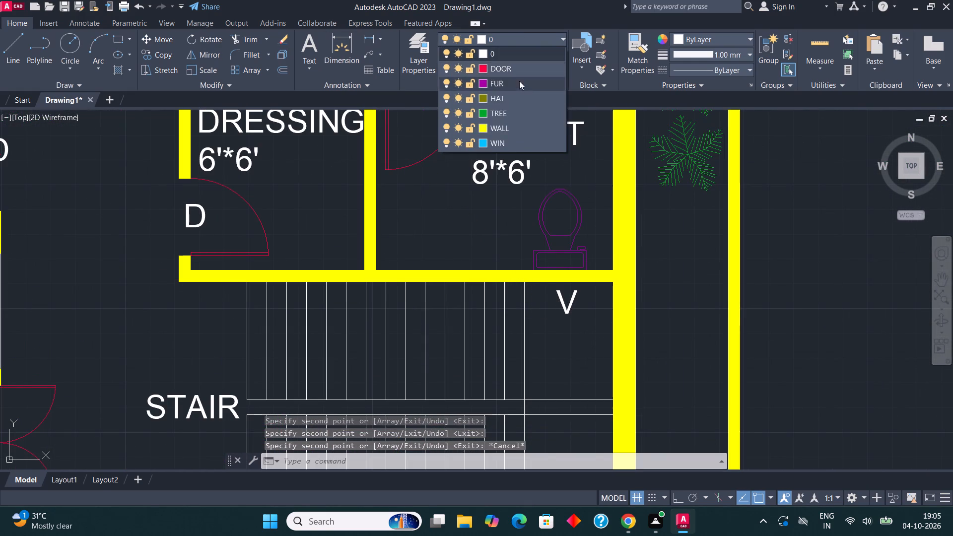
{"action": "left_click", "coordinate": [515, 143]}
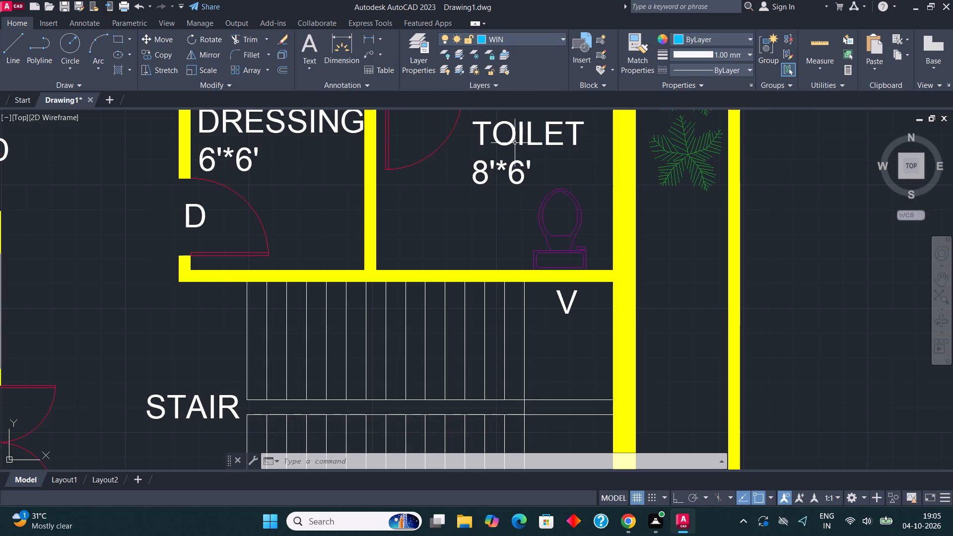
{"action": "left_click", "coordinate": [114, 40]}
{"action": "scroll", "coordinate": [560, 280], "scroll_direction": "up", "scroll_amount": 2}
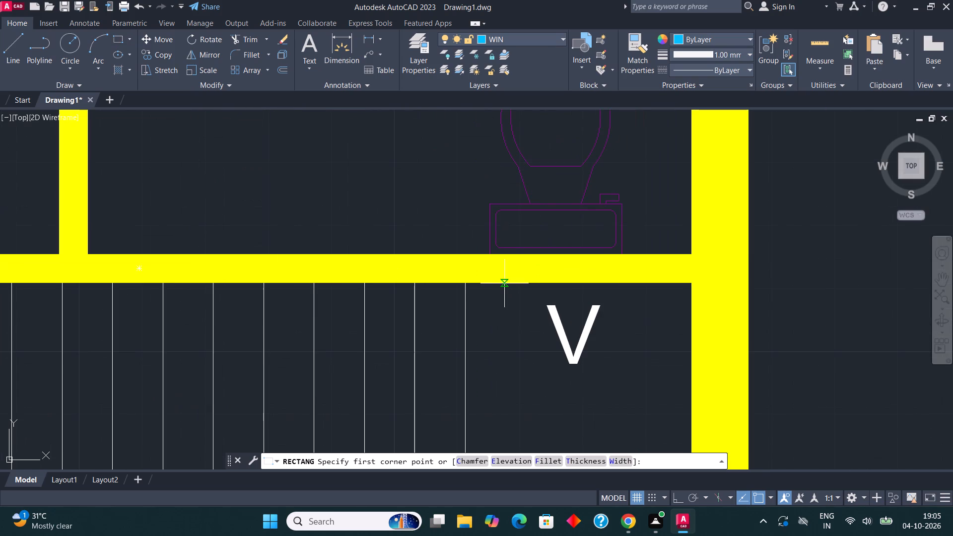
{"action": "left_click", "coordinate": [504, 283]}
{"action": "left_click", "coordinate": [638, 254]}
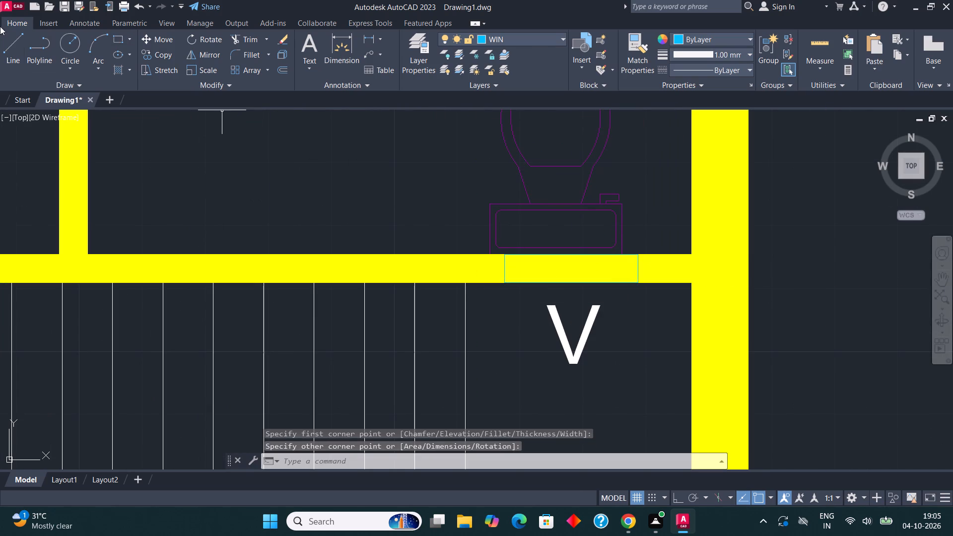
{"action": "left_click", "coordinate": [9, 34]}
{"action": "left_click", "coordinate": [500, 269]}
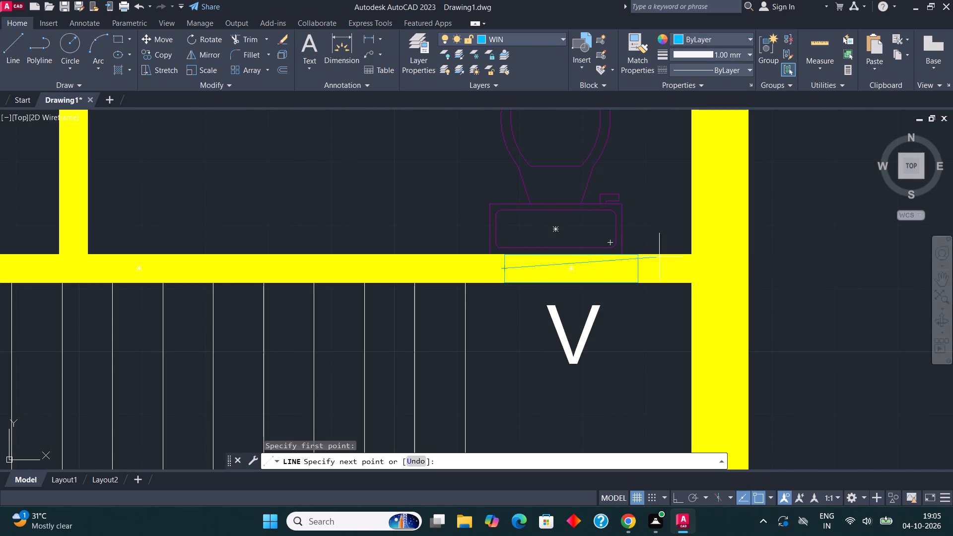
{"action": "left_click", "coordinate": [639, 268]}
{"action": "key", "text": "Escape"}
Trim the wall fill out of both halves of the new ventilator beside the 8'*6' toilet.
{"action": "left_click", "coordinate": [244, 39]}
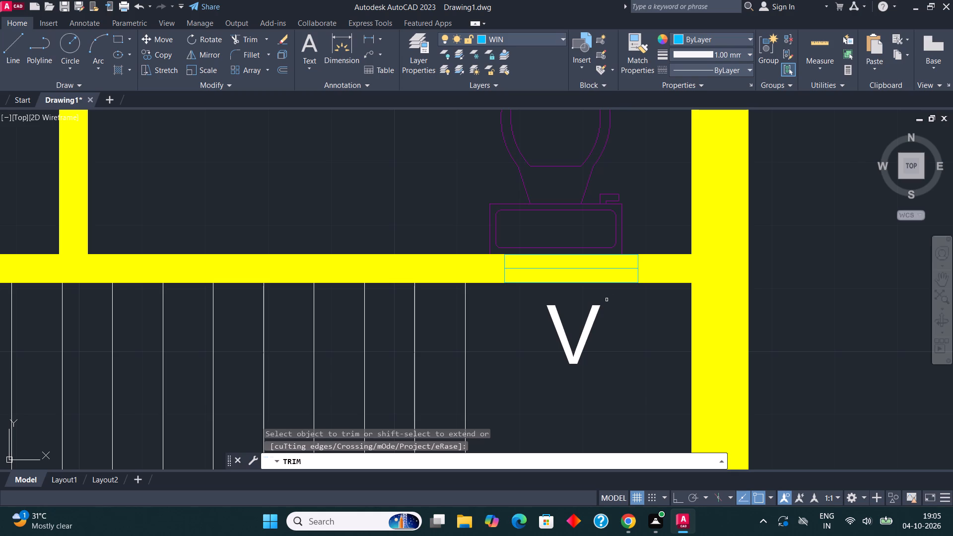
{"action": "key", "text": "Escape"}
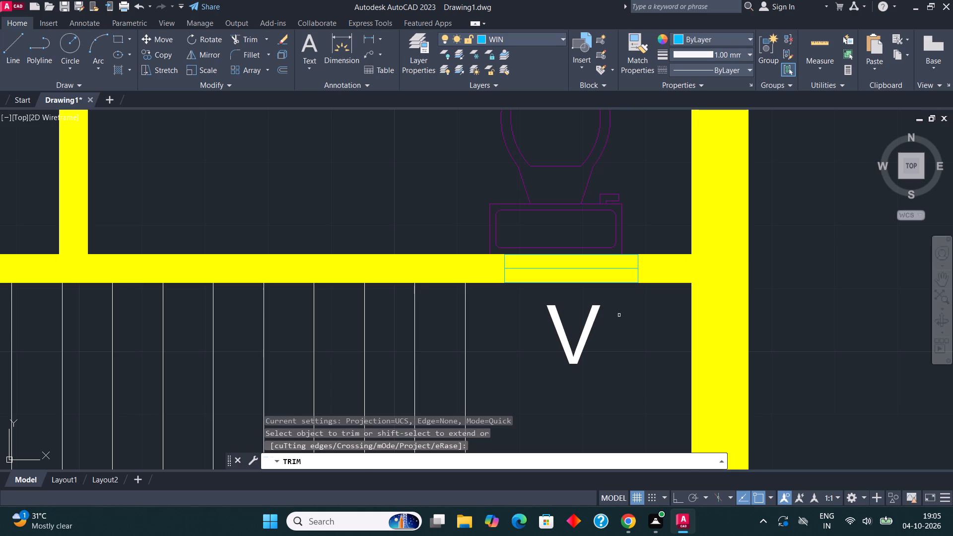
{"action": "left_click", "coordinate": [252, 42]}
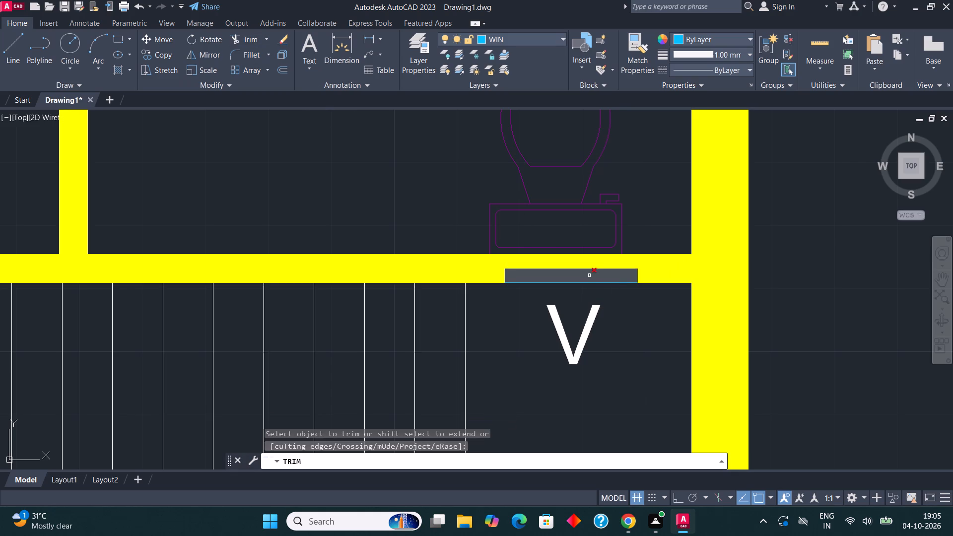
{"action": "left_click", "coordinate": [589, 275]}
{"action": "left_click", "coordinate": [591, 261]}
{"action": "scroll", "coordinate": [522, 261], "scroll_direction": "down", "scroll_amount": 2}
{"action": "key", "text": "Escape"}
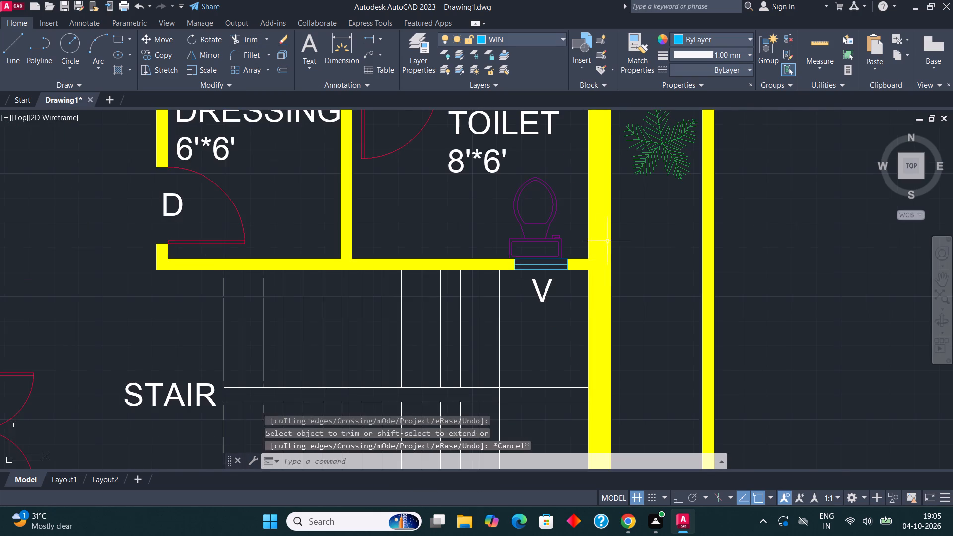
Delete the spare D, W and V source labels standing outside the floor plan.
{"action": "scroll", "coordinate": [583, 248], "scroll_direction": "down", "scroll_amount": 2}
{"action": "middle_click_drag", "start_coordinate": [625, 275], "coordinate": [612, 268]}
{"action": "scroll", "coordinate": [558, 267], "scroll_direction": "down", "scroll_amount": 2}
{"action": "middle_click_drag", "start_coordinate": [554, 267], "coordinate": [545, 286]}
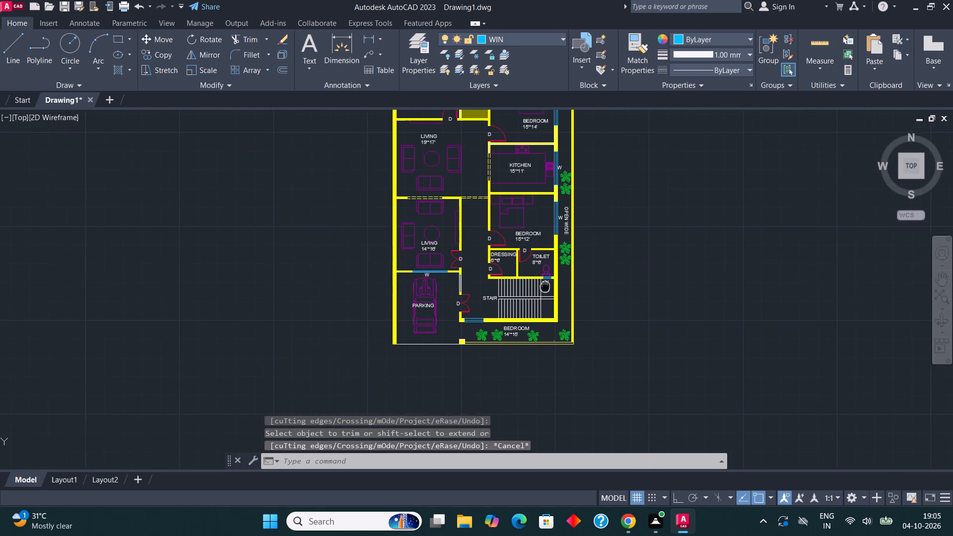
{"action": "middle_click_drag", "start_coordinate": [545, 286], "coordinate": [545, 286]}
{"action": "middle_click_drag", "start_coordinate": [545, 250], "coordinate": [536, 307]}
{"action": "scroll", "coordinate": [515, 302], "scroll_direction": "down", "scroll_amount": 1}
{"action": "middle_click_drag", "start_coordinate": [516, 299], "coordinate": [519, 299]}
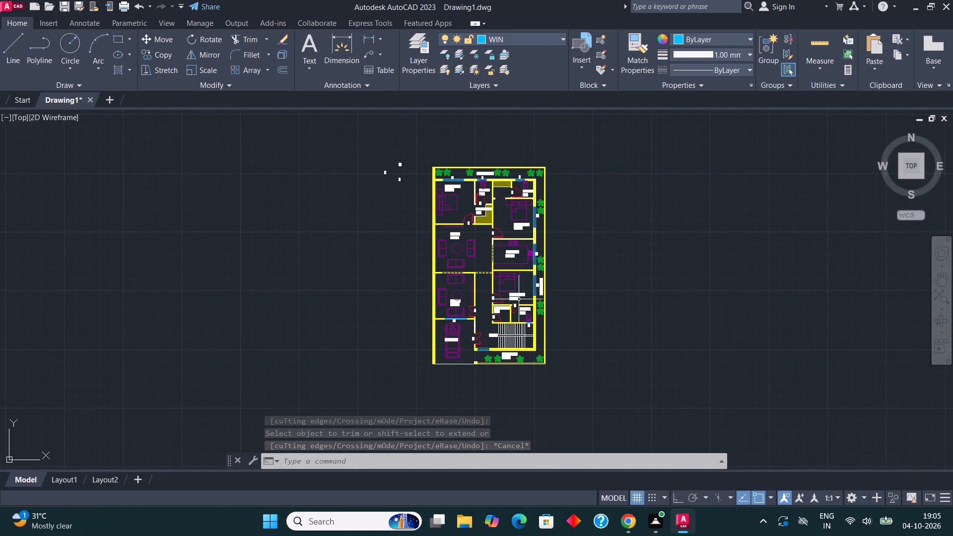
{"action": "middle_click_drag", "start_coordinate": [519, 299], "coordinate": [511, 300]}
{"action": "scroll", "coordinate": [382, 193], "scroll_direction": "up", "scroll_amount": 2}
{"action": "left_click_drag", "start_coordinate": [432, 215], "coordinate": [432, 206]}
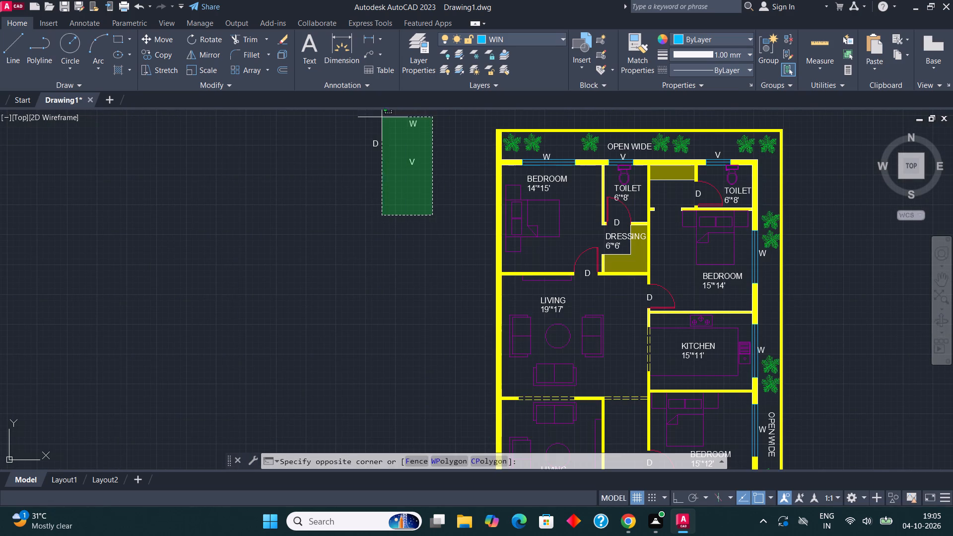
{"action": "left_click", "coordinate": [347, 115]}
{"action": "scroll", "coordinate": [348, 237], "scroll_direction": "down", "scroll_amount": 1}
{"action": "key", "text": "Delete"}
Examine the whole floor plan to check its room labels and door, window and ventilator tags.
{"action": "middle_click_drag", "start_coordinate": [597, 270], "coordinate": [597, 237]}
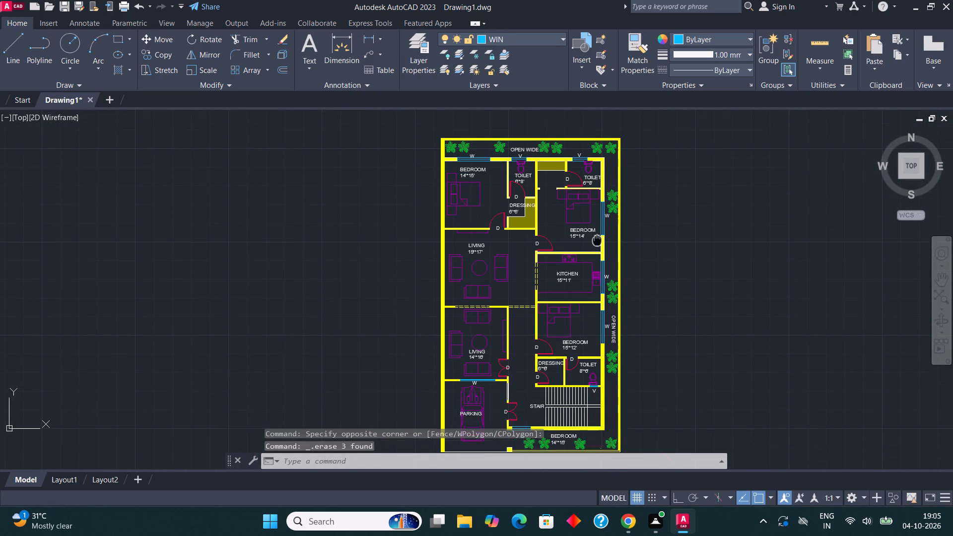
{"action": "middle_click_drag", "start_coordinate": [597, 237], "coordinate": [583, 218]}
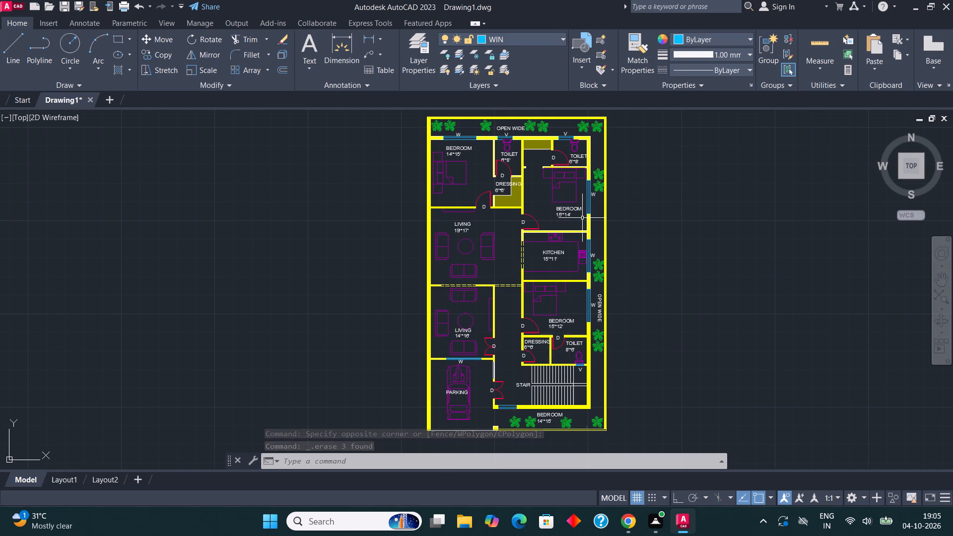
{"action": "middle_click_drag", "start_coordinate": [592, 167], "coordinate": [596, 95]}
{"action": "middle_click_drag", "start_coordinate": [511, 319], "coordinate": [513, 326]}
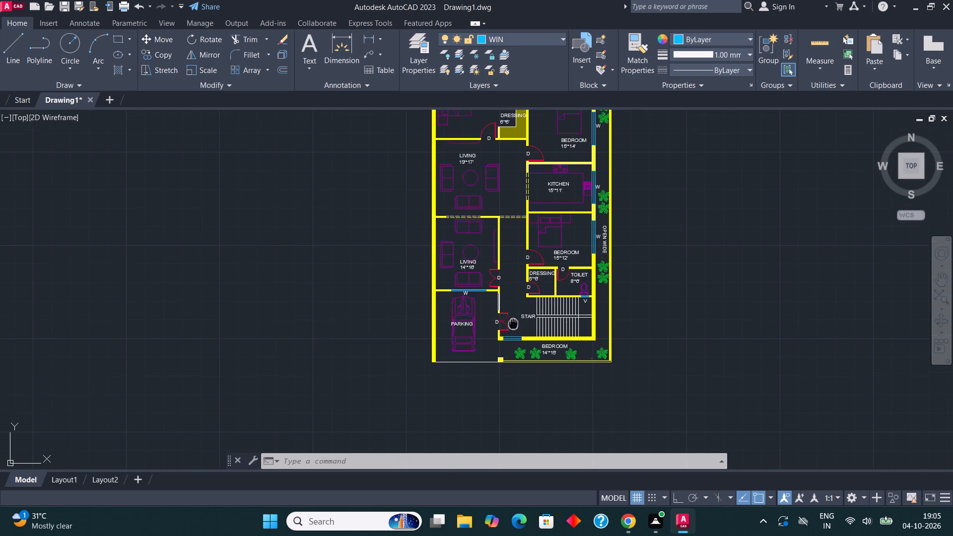
{"action": "middle_click_drag", "start_coordinate": [513, 326], "coordinate": [517, 341]}
{"action": "scroll", "coordinate": [476, 328], "scroll_direction": "up", "scroll_amount": 2}
{"action": "scroll", "coordinate": [473, 303], "scroll_direction": "down", "scroll_amount": 1}
{"action": "middle_click_drag", "start_coordinate": [525, 302], "coordinate": [487, 339]}
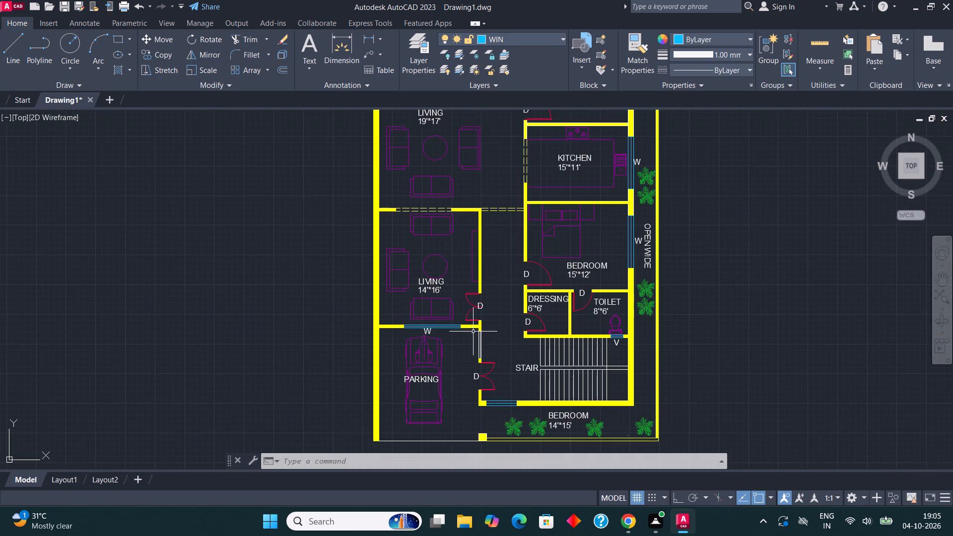
{"action": "scroll", "coordinate": [471, 330], "scroll_direction": "down", "scroll_amount": 1}
{"action": "middle_click_drag", "start_coordinate": [540, 322], "coordinate": [530, 363]}
{"action": "scroll", "coordinate": [529, 363], "scroll_direction": "down", "scroll_amount": 1}
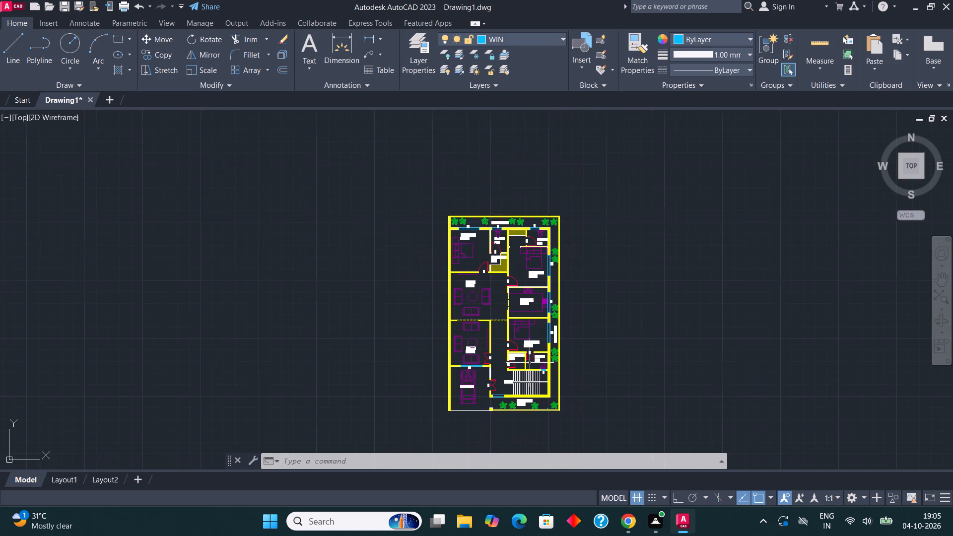
{"action": "middle_click_drag", "start_coordinate": [540, 353], "coordinate": [490, 353]}
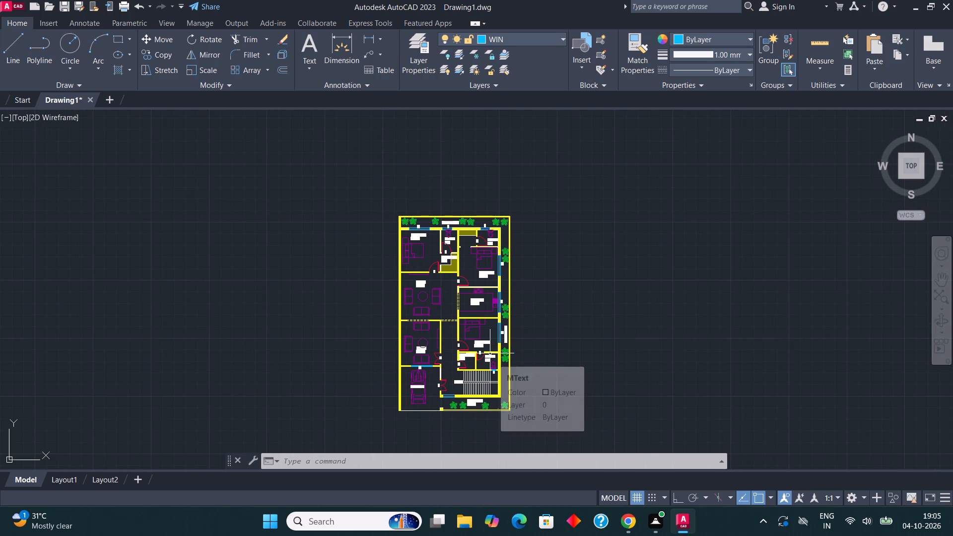
Save the drawing in the Downloads folder as 3BHK PLAN 3.
{"action": "key", "text": "ctrl+s"}
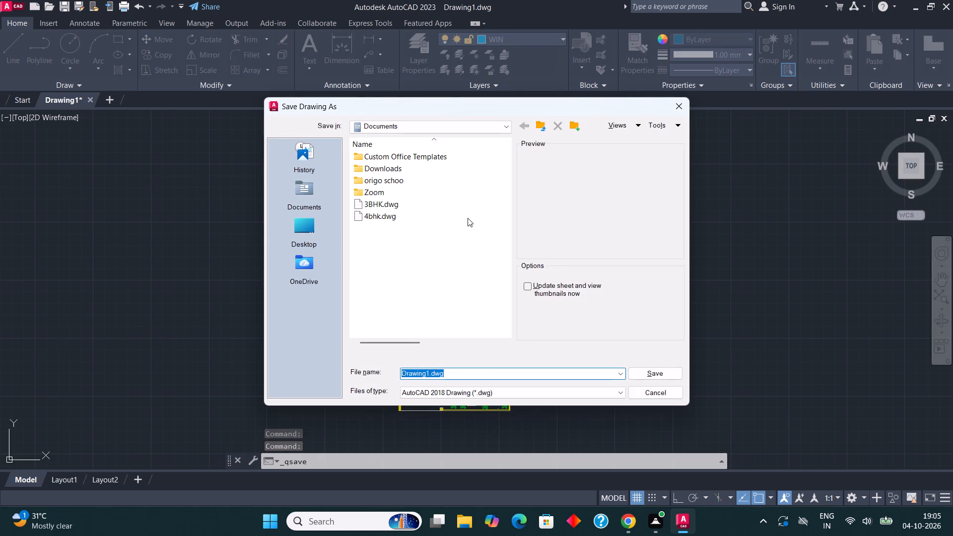
{"action": "left_click", "coordinate": [477, 123]}
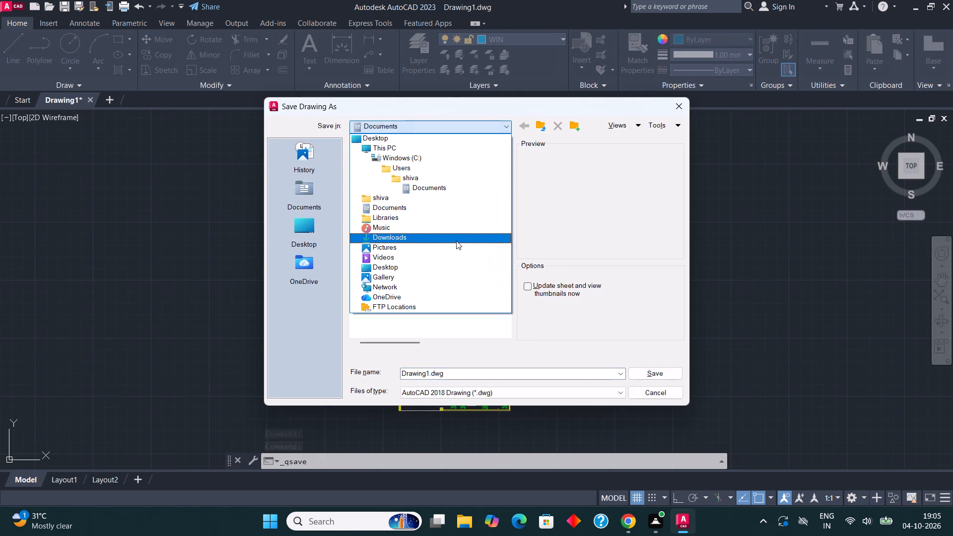
{"action": "left_click", "coordinate": [456, 241]}
{"action": "left_click", "coordinate": [470, 375]}
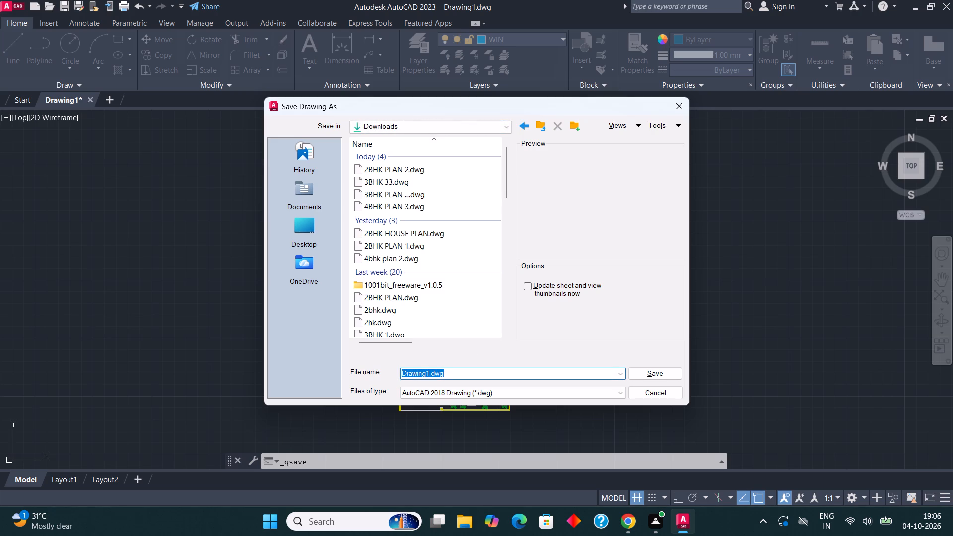
{"action": "type", "text": "3BHK PLAN"}
{"action": "key", "text": "space"}
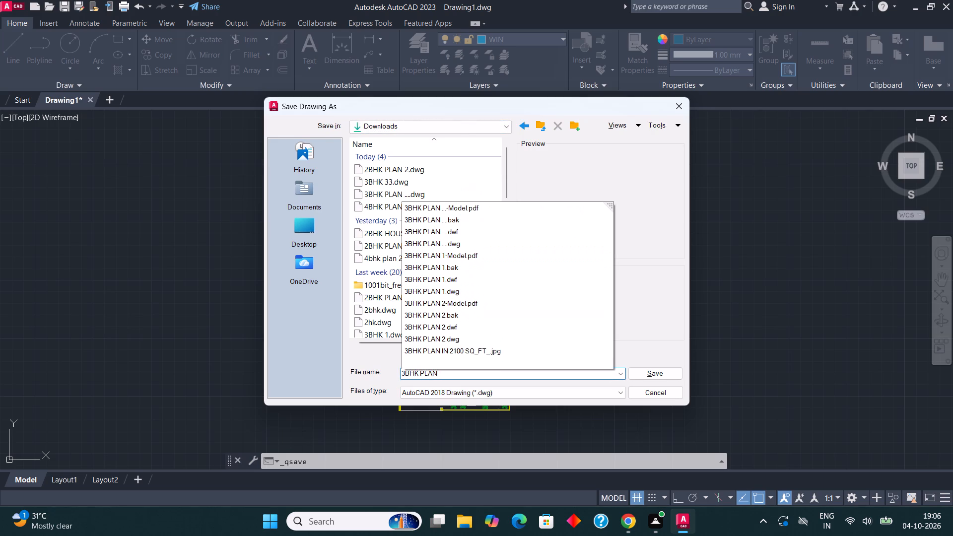
{"action": "key", "text": "3"}
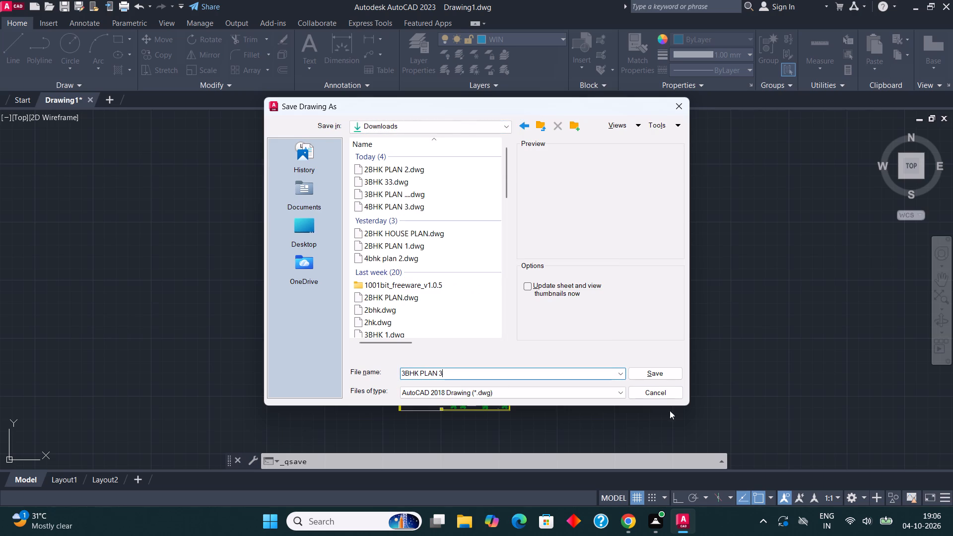
{"action": "left_click", "coordinate": [666, 374]}
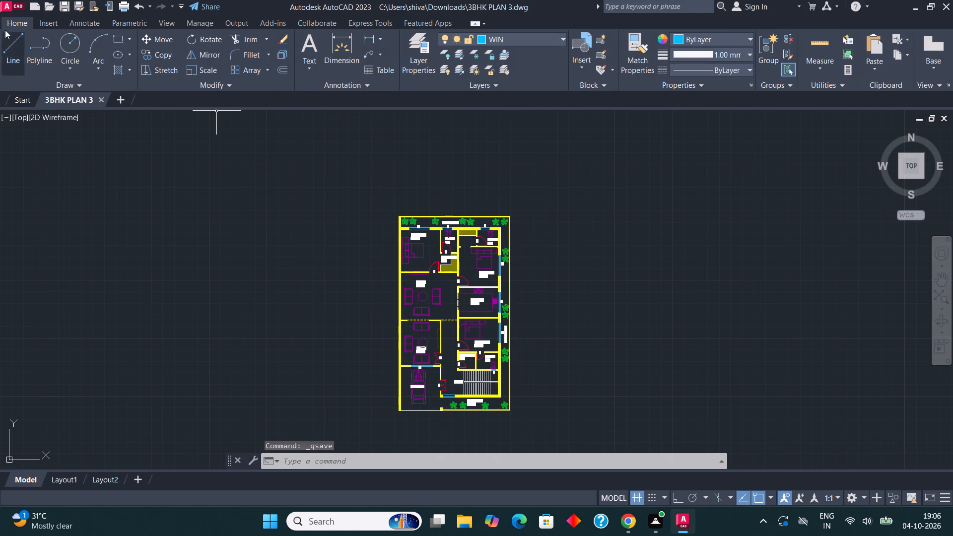
Set up a plot using AutoCAD PDF (High Quality Print).pc3, with a window plot area enclosing the whole floor plan.
{"action": "left_click", "coordinate": [6, 1]}
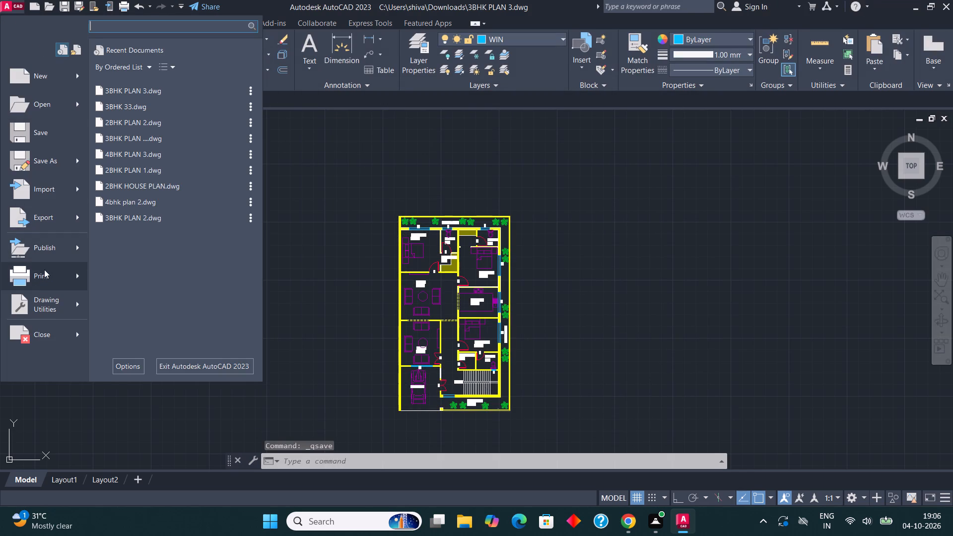
{"action": "left_click", "coordinate": [45, 275]}
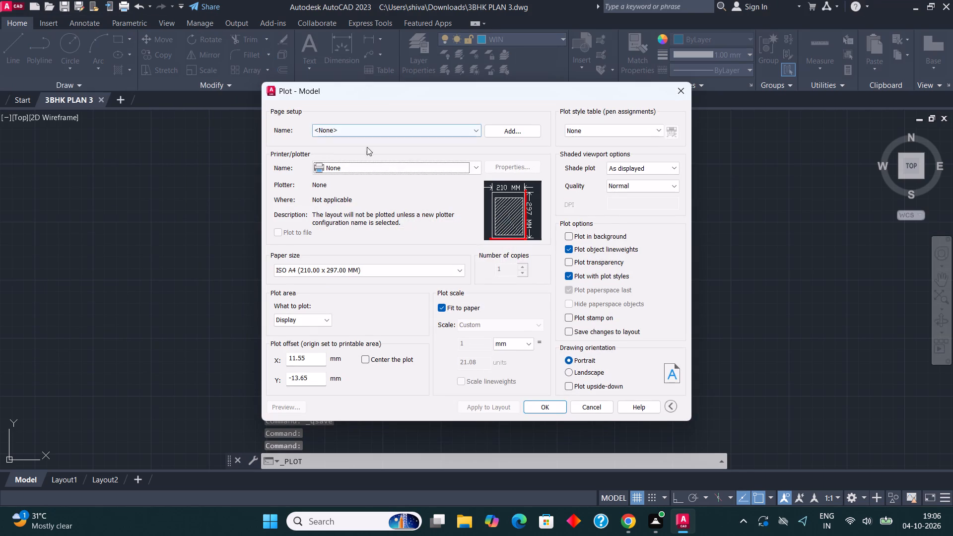
{"action": "left_click", "coordinate": [379, 173]}
{"action": "left_click", "coordinate": [389, 222]}
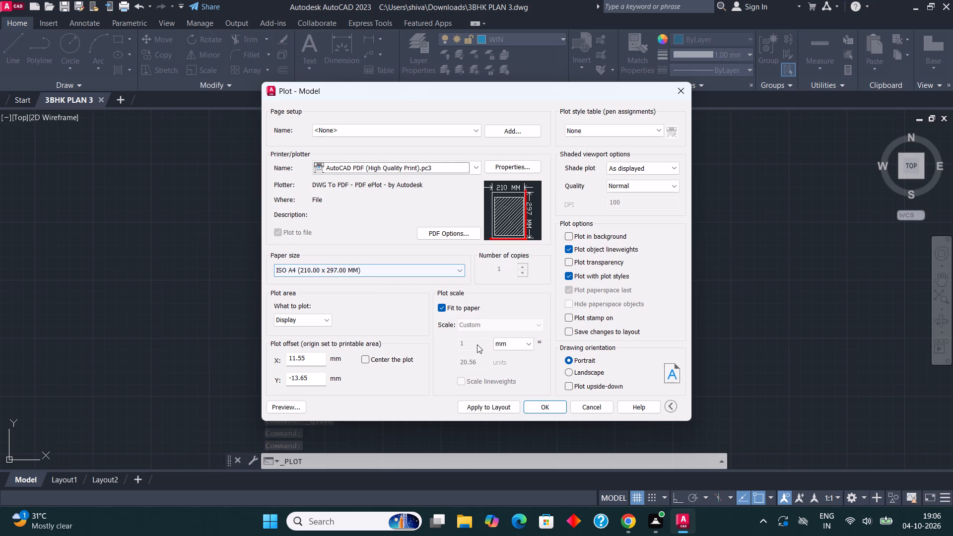
{"action": "left_click", "coordinate": [318, 318]}
{"action": "left_click", "coordinate": [317, 358]}
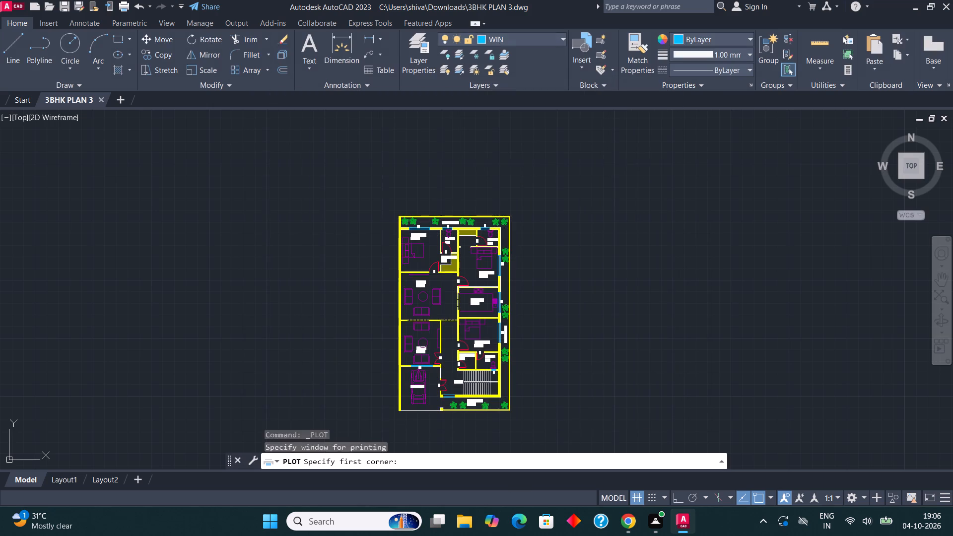
{"action": "left_click_drag", "start_coordinate": [369, 187], "coordinate": [549, 448]}
{"action": "left_click", "coordinate": [549, 448]}
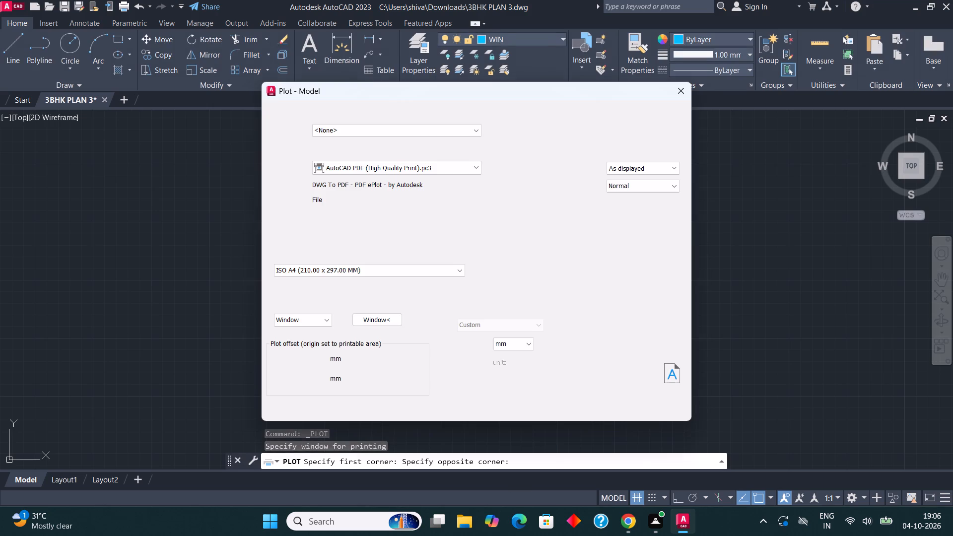
Plot the floor plan to the Downloads folder as 3BHK PLAN 3-Model.pdf, and look over the PDF before closing it.
{"action": "left_click", "coordinate": [546, 403]}
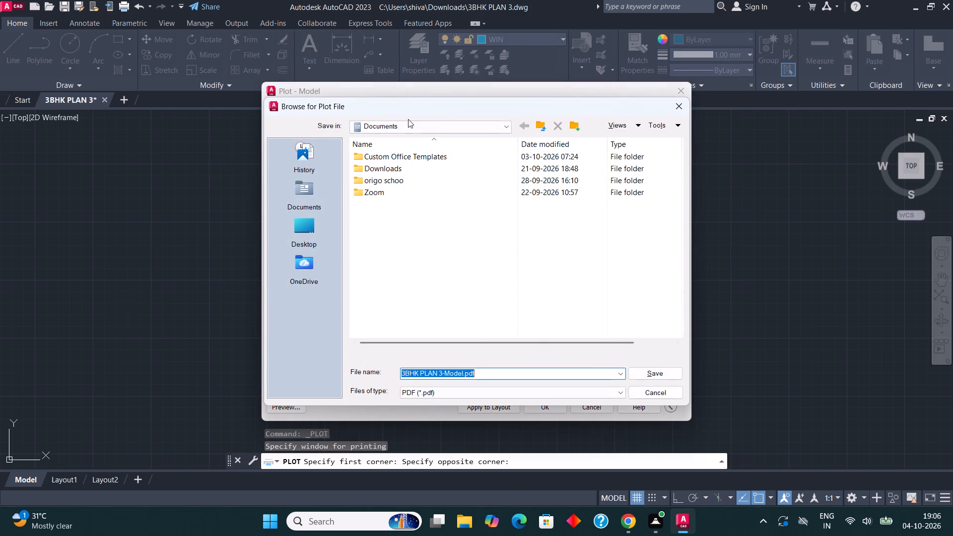
{"action": "left_click", "coordinate": [405, 127]}
{"action": "left_click", "coordinate": [405, 235]}
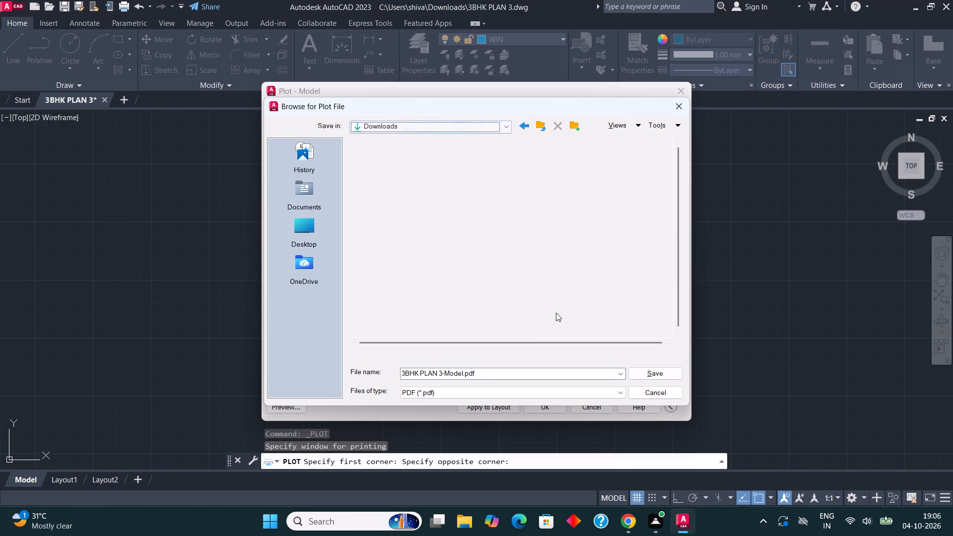
{"action": "left_click", "coordinate": [641, 374]}
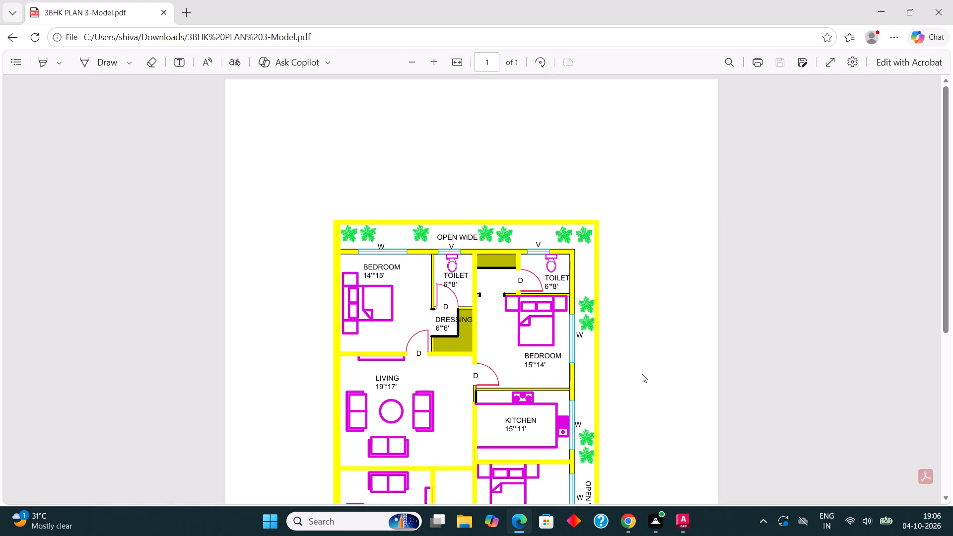
{"action": "scroll", "coordinate": [519, 321], "scroll_direction": "down", "scroll_amount": 5}
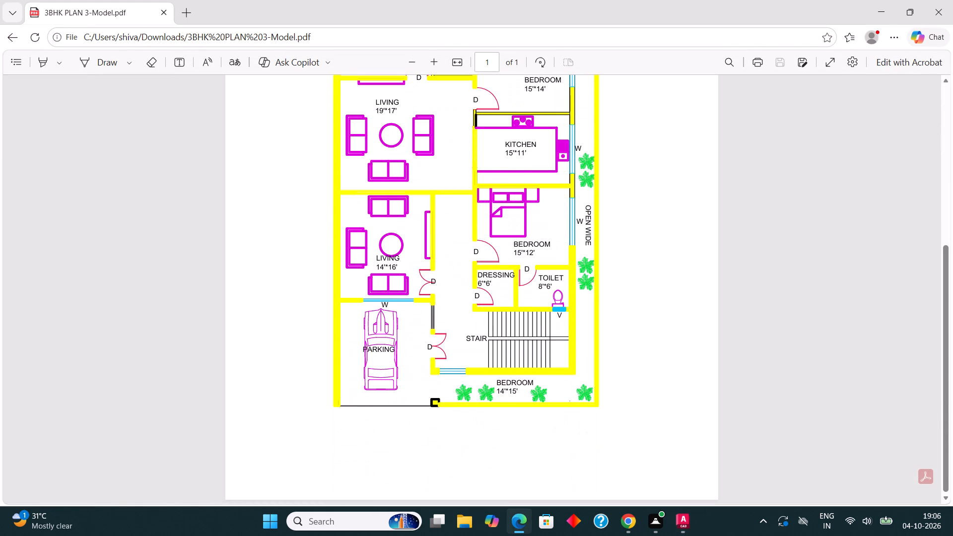
{"action": "left_click", "coordinate": [937, 11]}
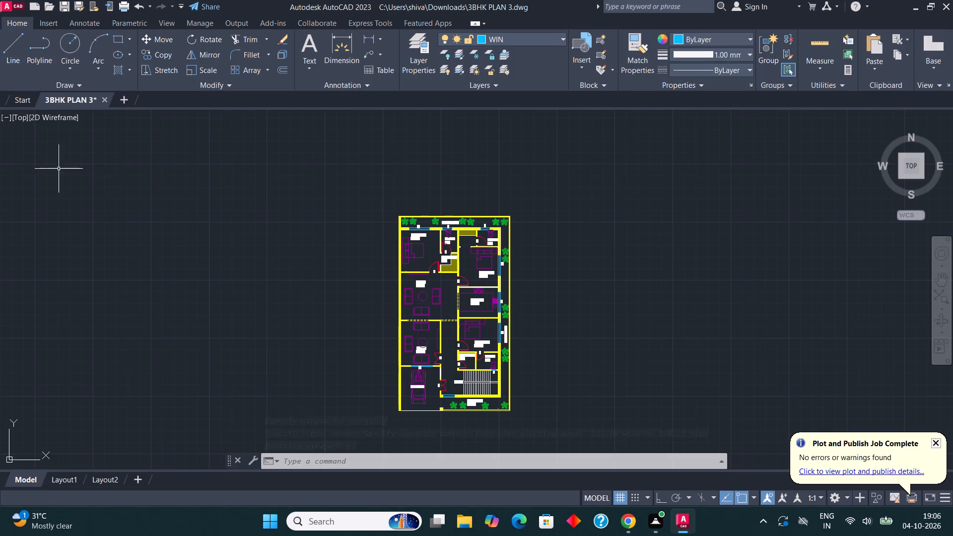
Export the drawing in DWF format to the Downloads folder as 3BHK PLAN 3.dwf.
{"action": "left_click", "coordinate": [5, 9]}
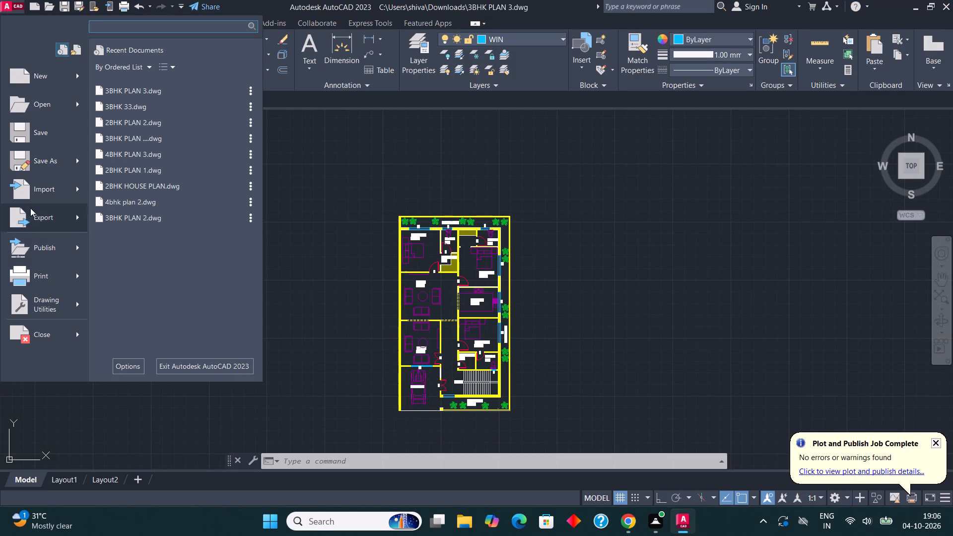
{"action": "left_click", "coordinate": [37, 217]}
{"action": "left_click", "coordinate": [174, 79]}
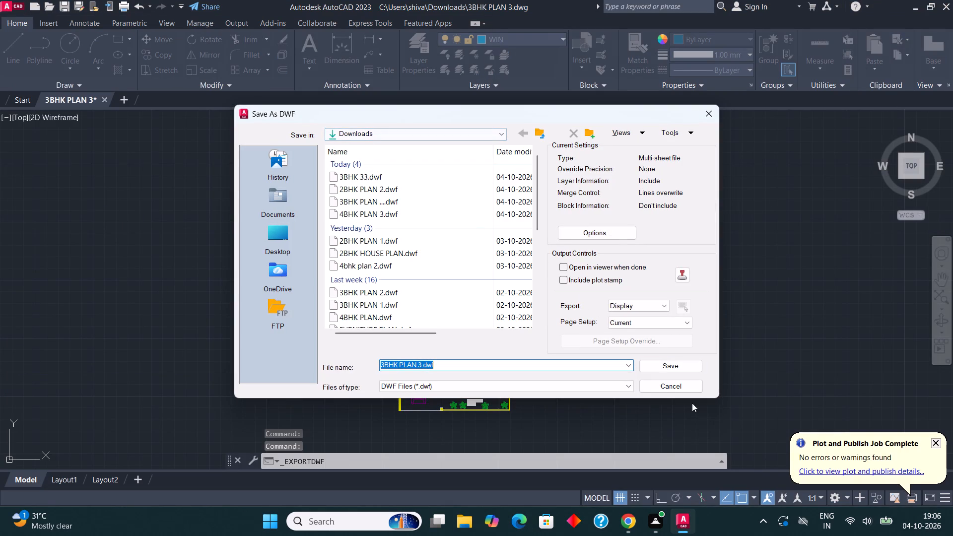
{"action": "left_click", "coordinate": [683, 370]}
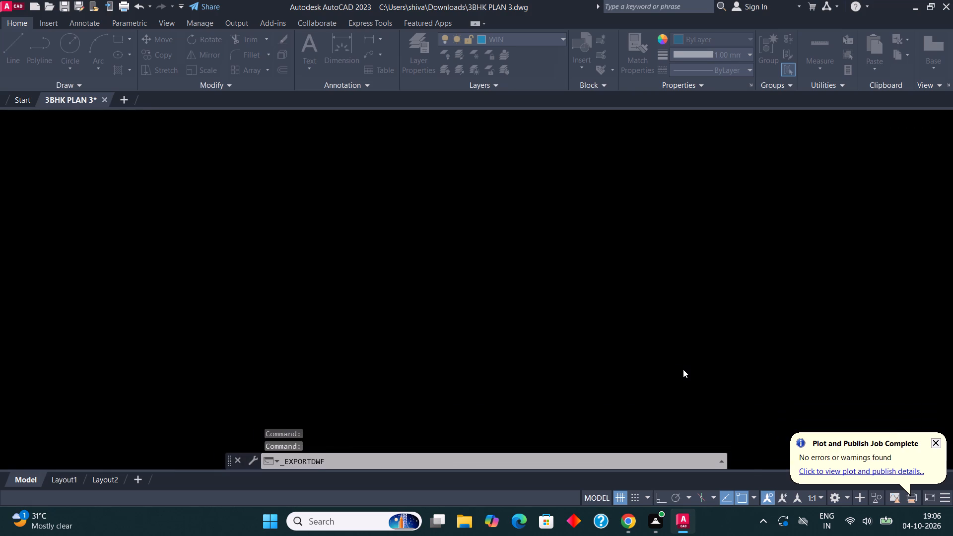